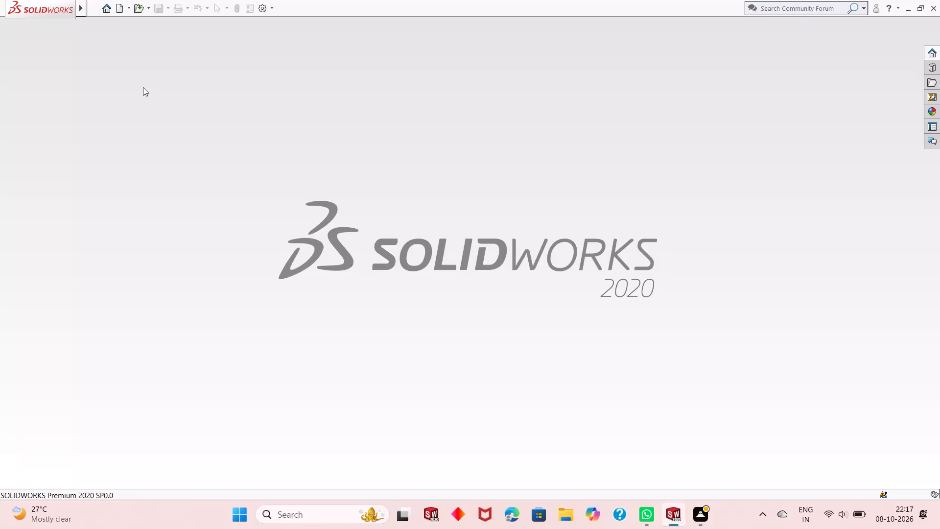
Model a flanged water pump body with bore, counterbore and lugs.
Create a new part document.
left_click(119, 12)
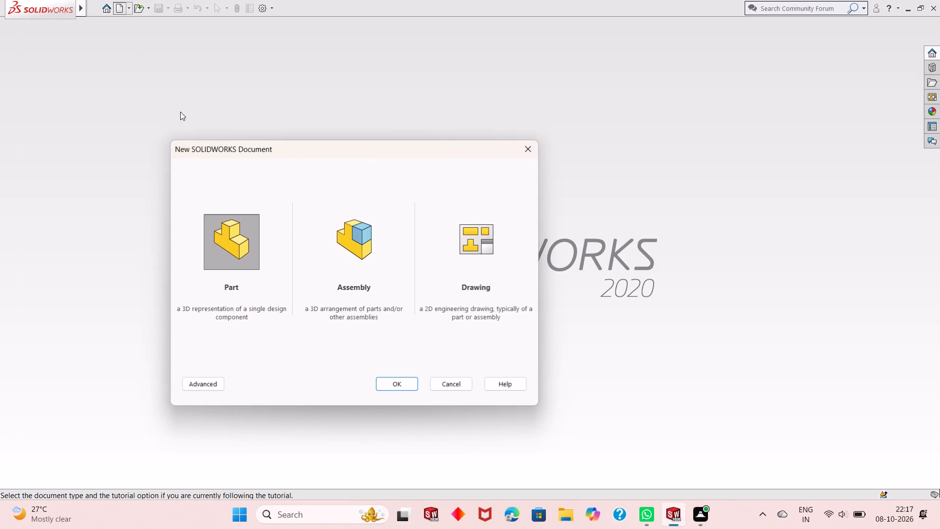
double_click(240, 261)
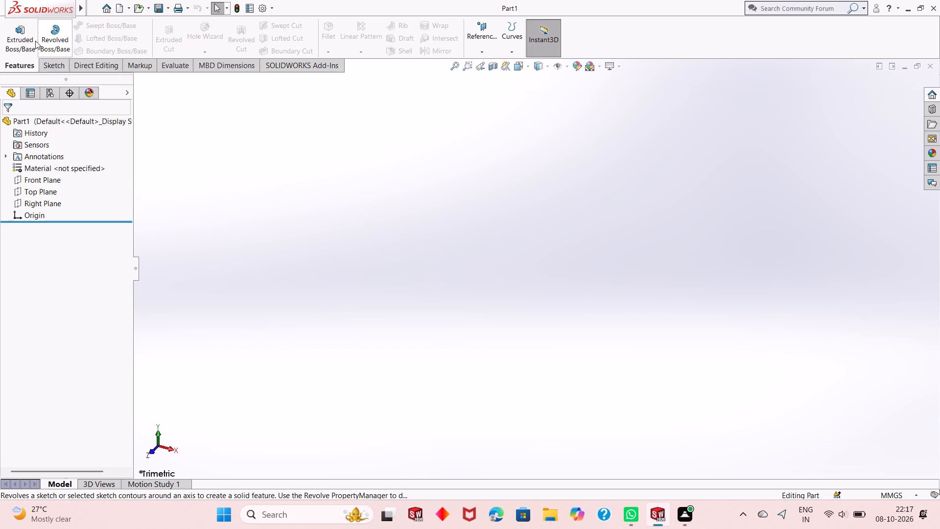
On the Top Plane, sketch a circle centred on the origin with a radius of 161/2 mm.
left_click(59, 64)
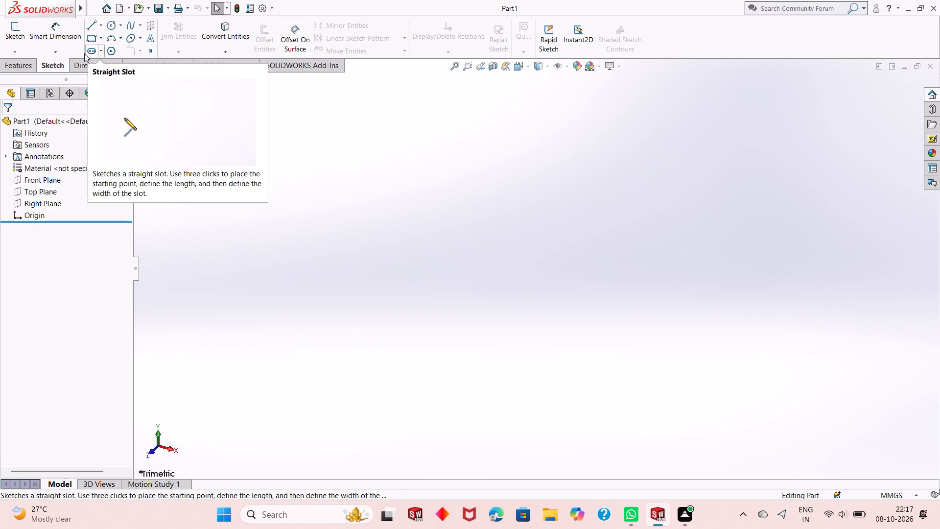
left_click(43, 189)
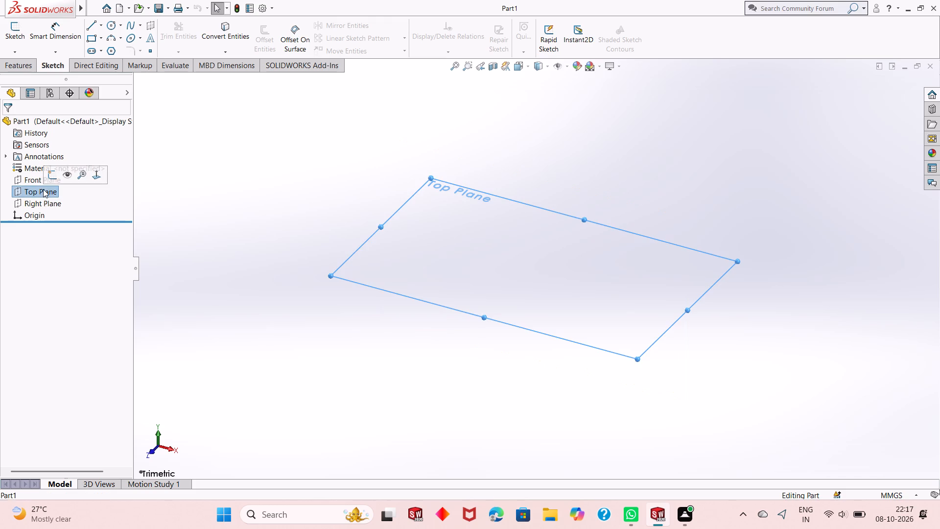
left_click(49, 179)
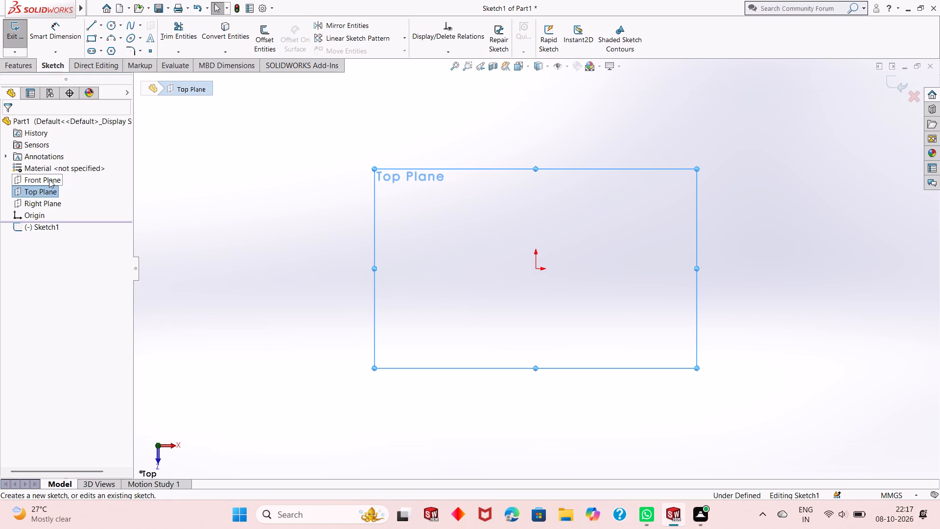
left_click(111, 30)
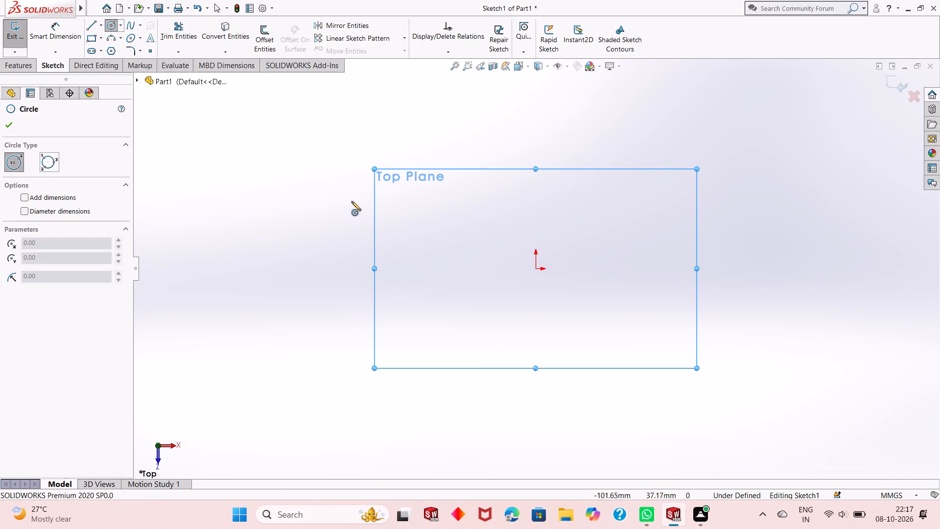
left_click(534, 269)
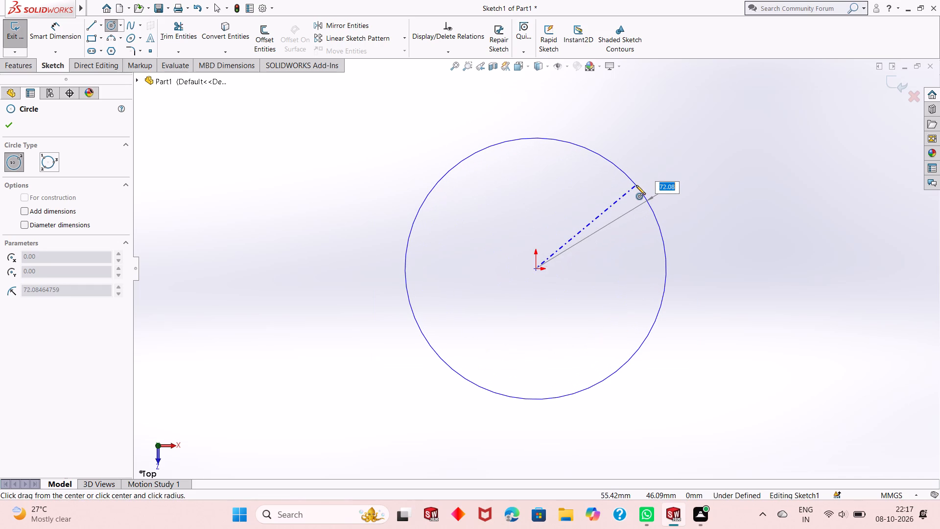
type("161/2")
key("Return")
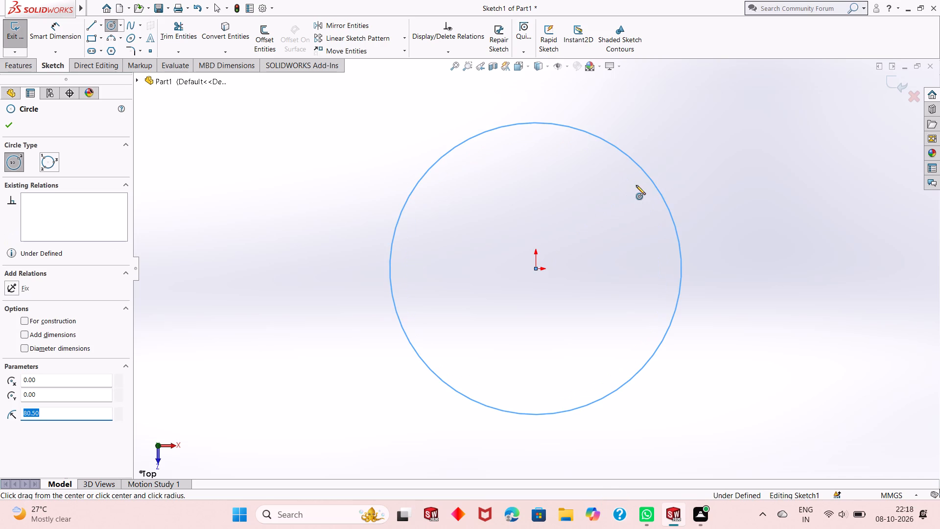
right_click(329, 166)
left_click(346, 172)
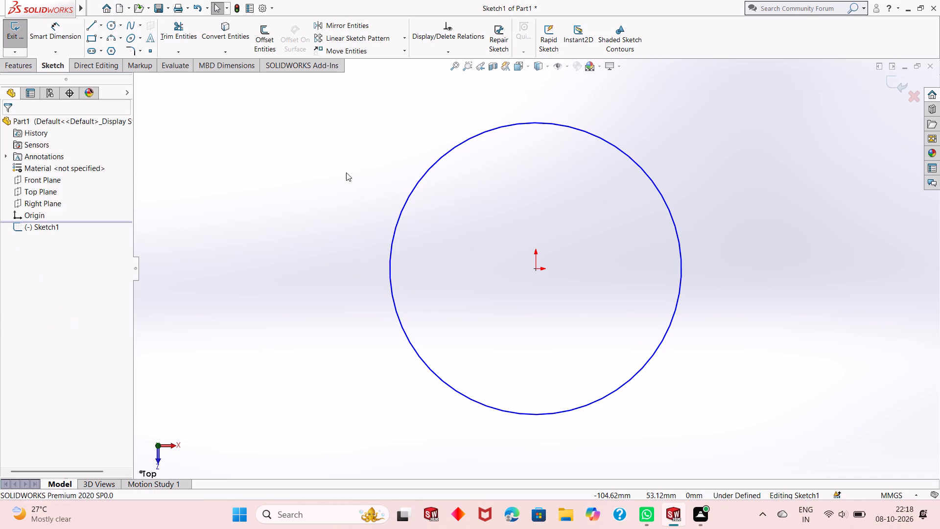
Dimension the origin-centred circle's diameter at 161 mm.
left_click(78, 36)
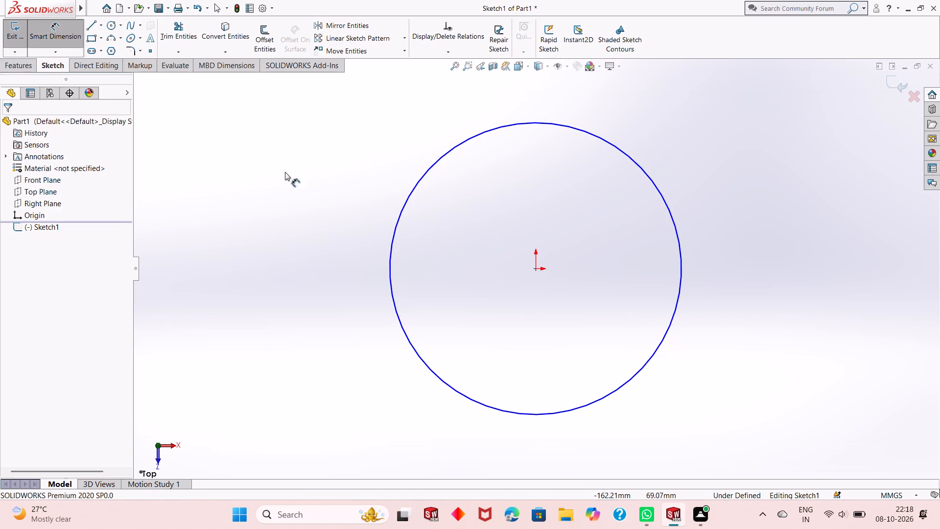
left_click(452, 388)
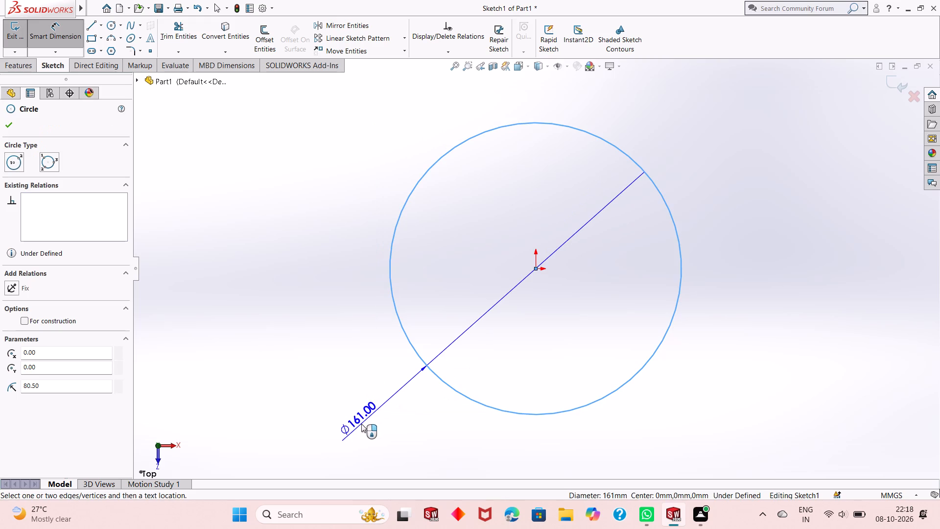
left_click(344, 426)
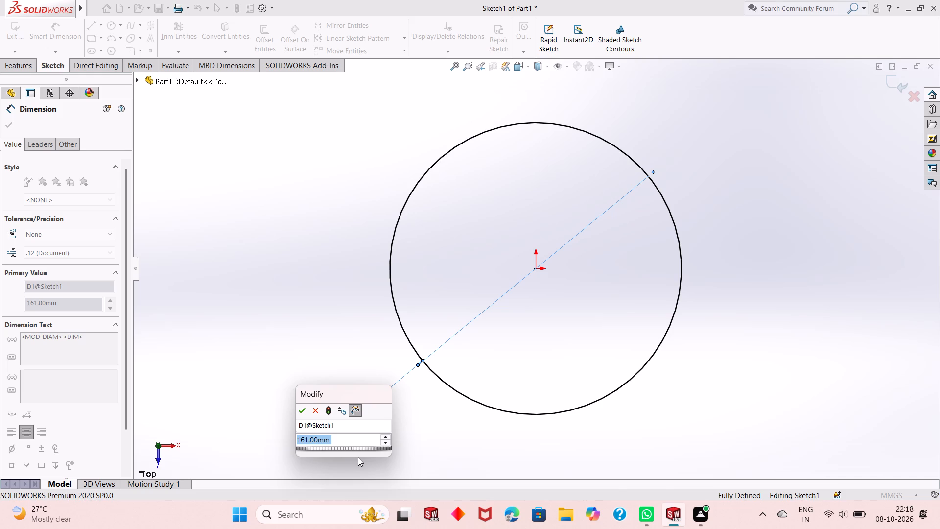
key("Return")
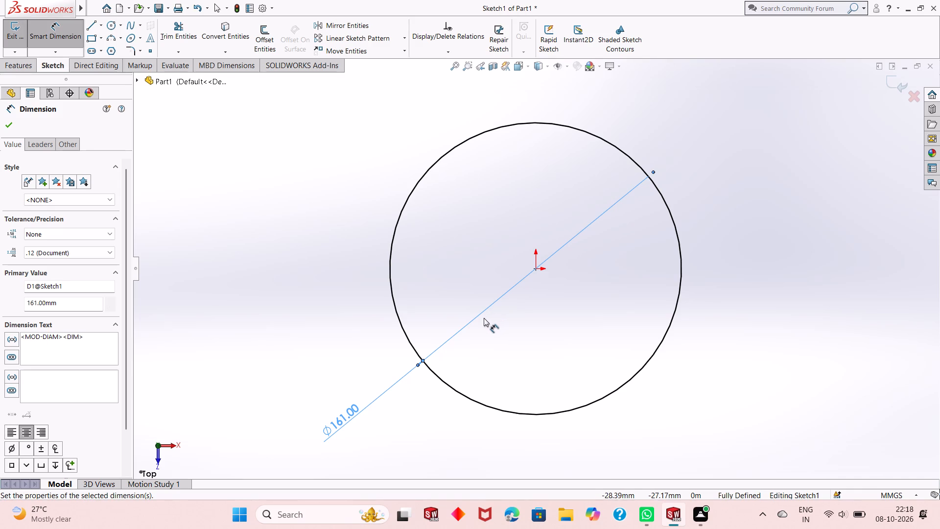
scroll(484, 318, "down", 2)
scroll(484, 318, "up", 2)
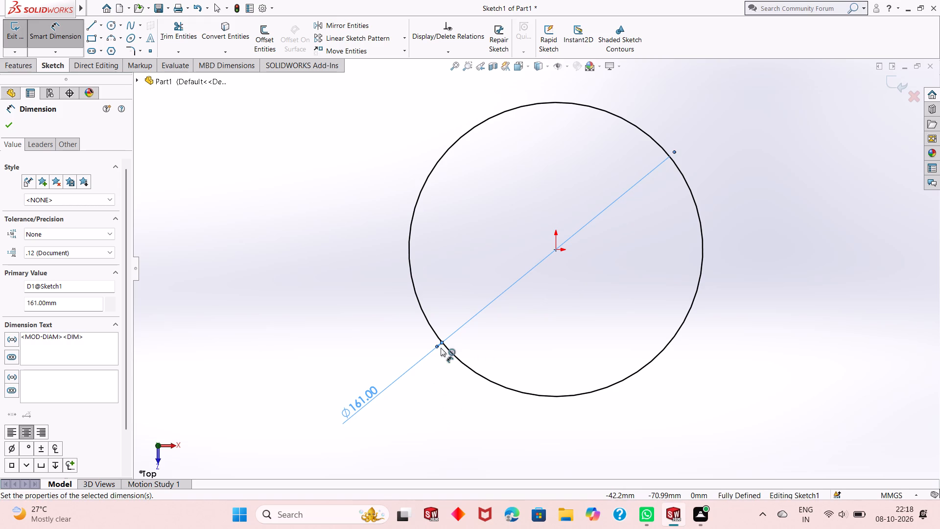
left_click(443, 373)
right_click(443, 373)
left_click(443, 374)
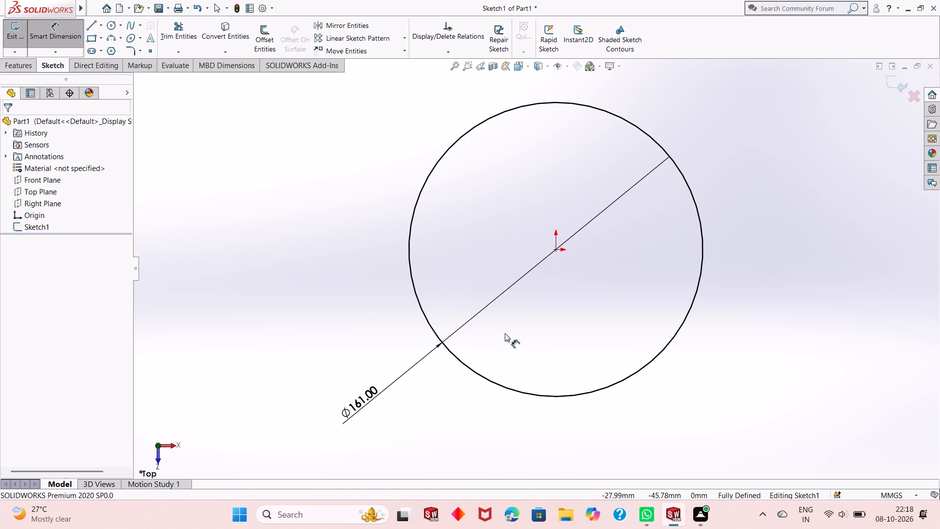
Sketch a circle of about 24 mm radius to the right of the large circle and one of about 30 mm radius to its left.
scroll(501, 349, "up", 3)
scroll(675, 196, "down", 2)
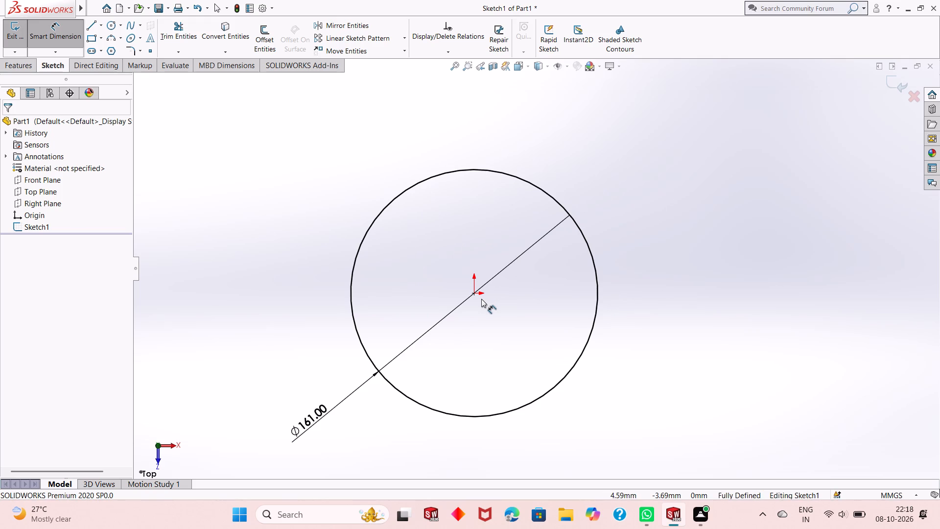
scroll(496, 282, "down", 1)
scroll(471, 342, "up", 1)
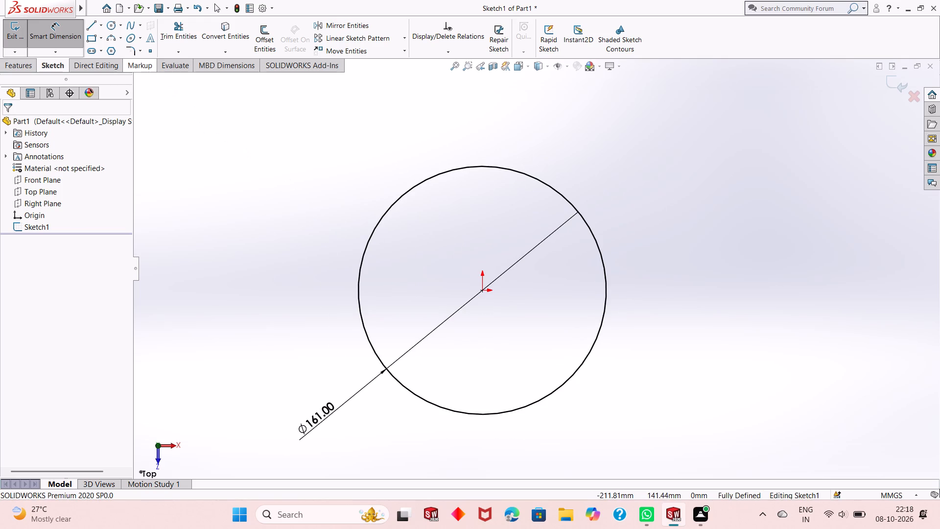
left_click(111, 26)
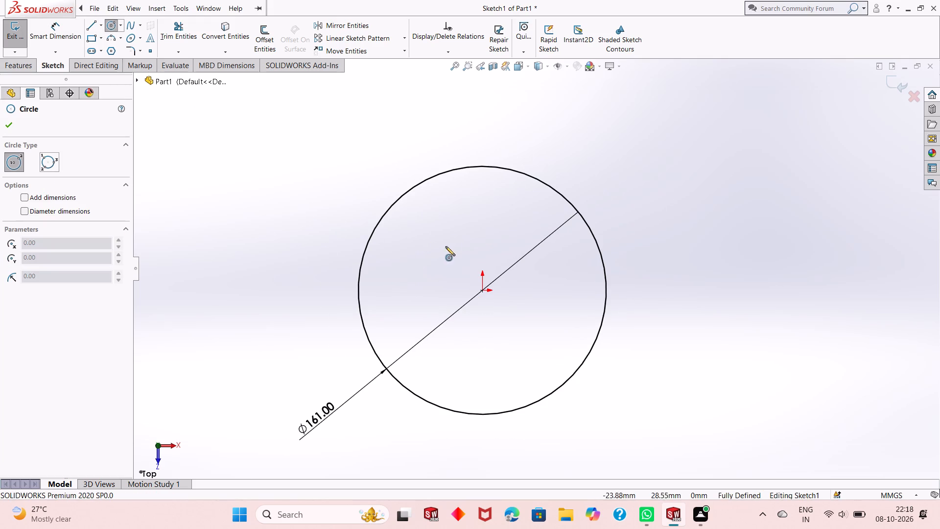
scroll(449, 211, "down", 2)
scroll(449, 220, "up", 4)
scroll(615, 440, "down", 1)
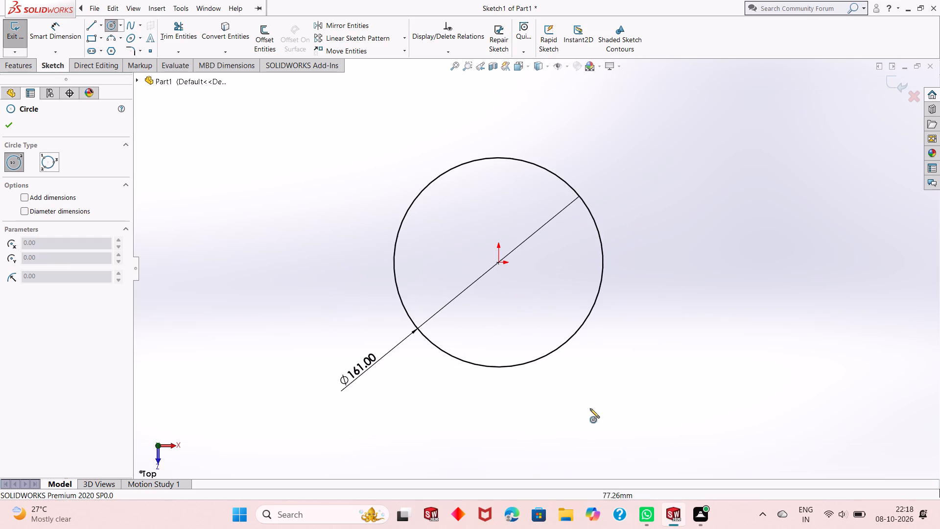
scroll(522, 304, "down", 1)
scroll(516, 257, "down", 2)
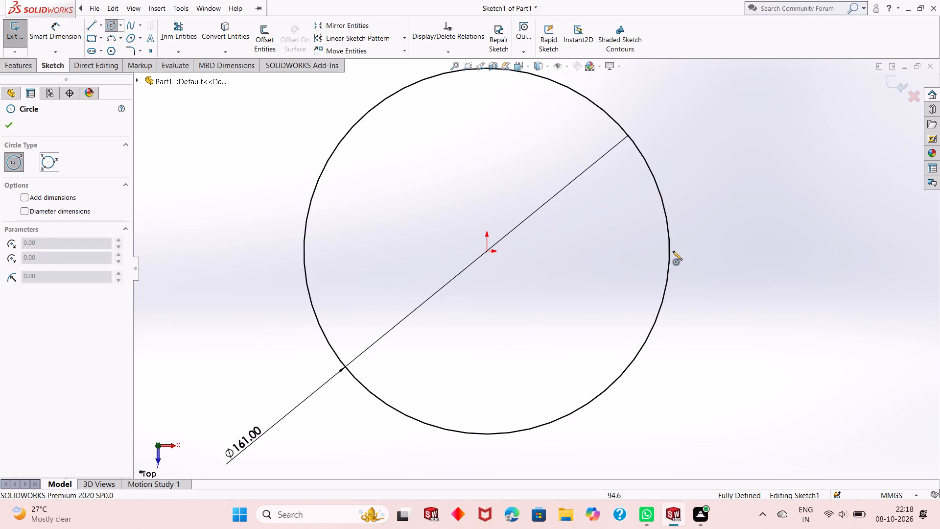
scroll(563, 268, "up", 2)
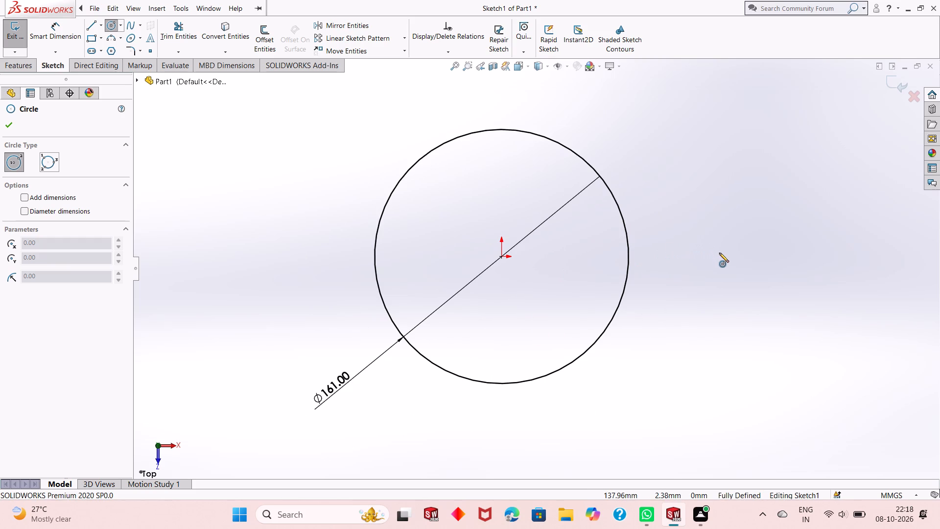
left_click(719, 253)
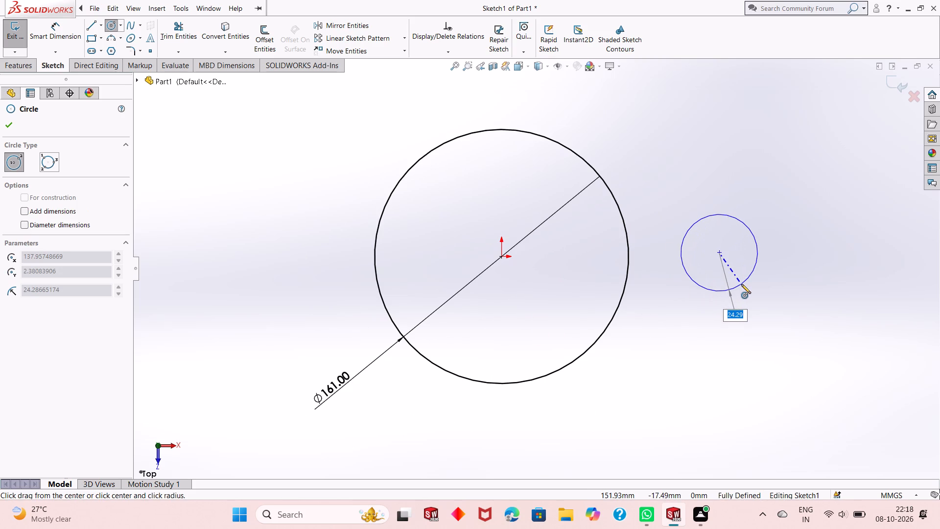
left_click(741, 284)
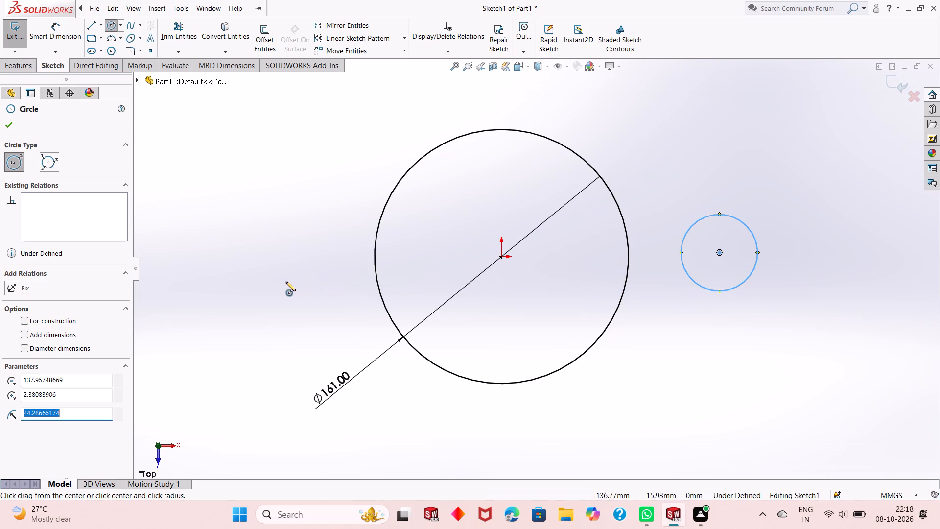
left_click(227, 253)
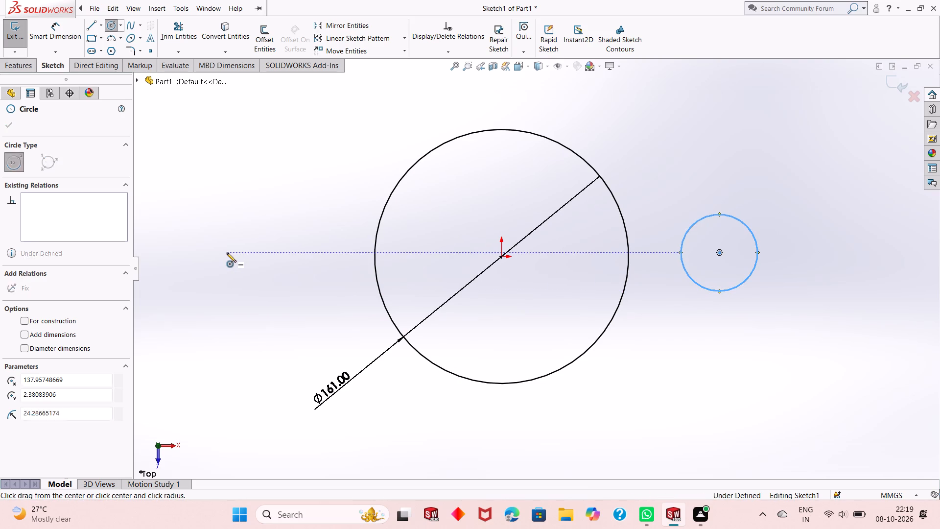
left_click(232, 299)
right_click(237, 126)
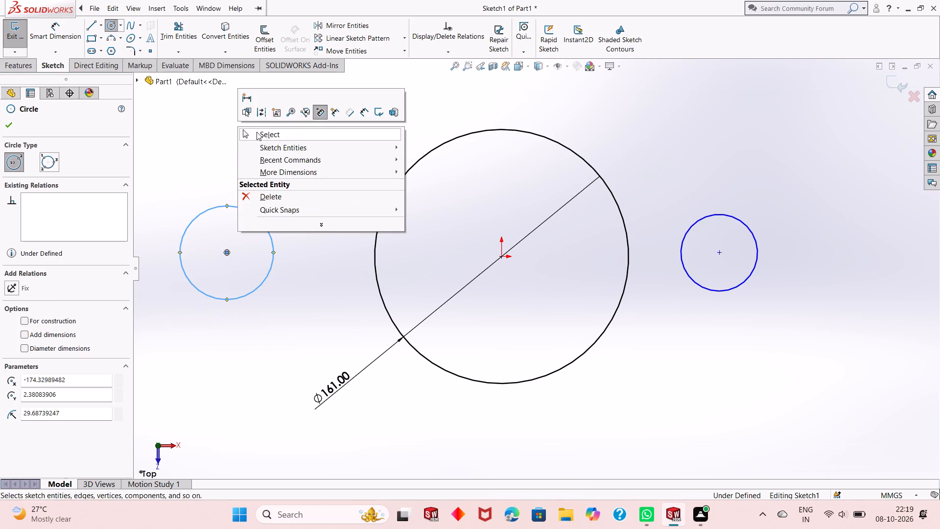
left_click(257, 132)
Dimension the right-hand small circle's diameter as 14.5+14.5, giving 29 mm.
left_click(78, 33)
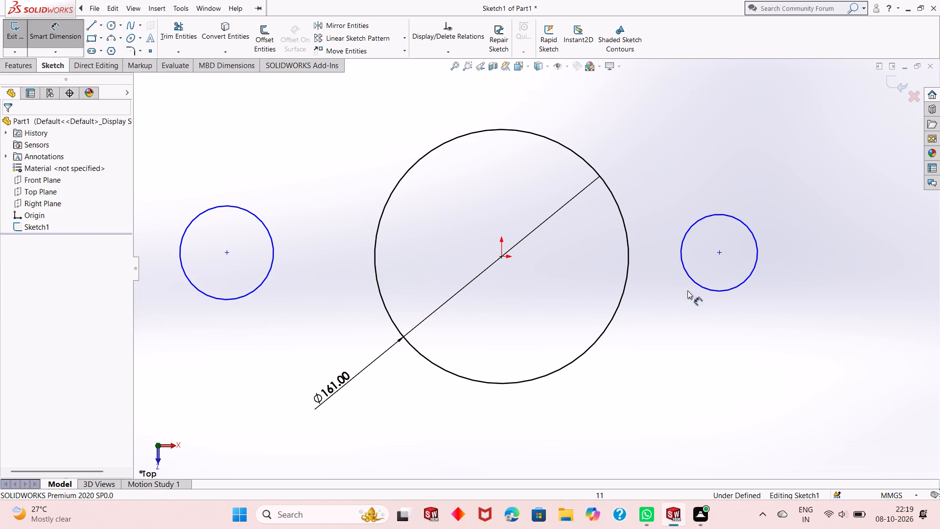
left_click(710, 289)
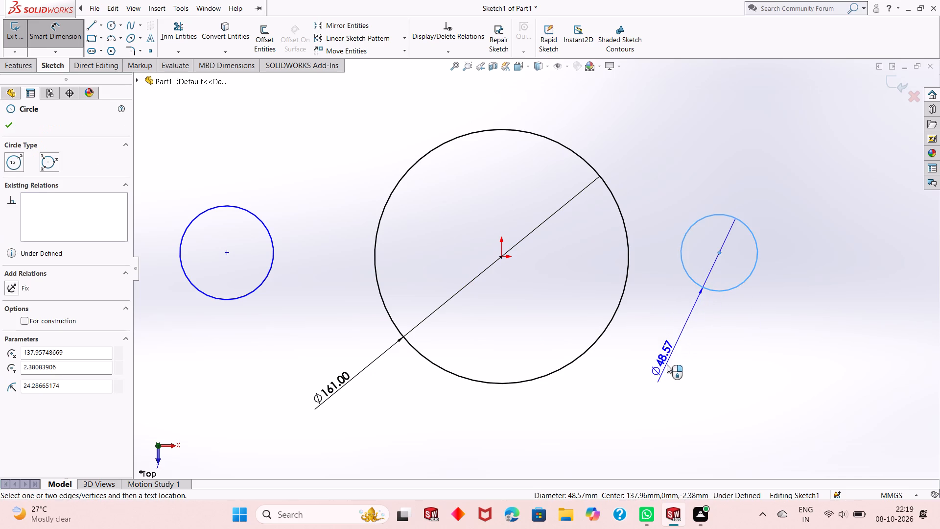
left_click(666, 368)
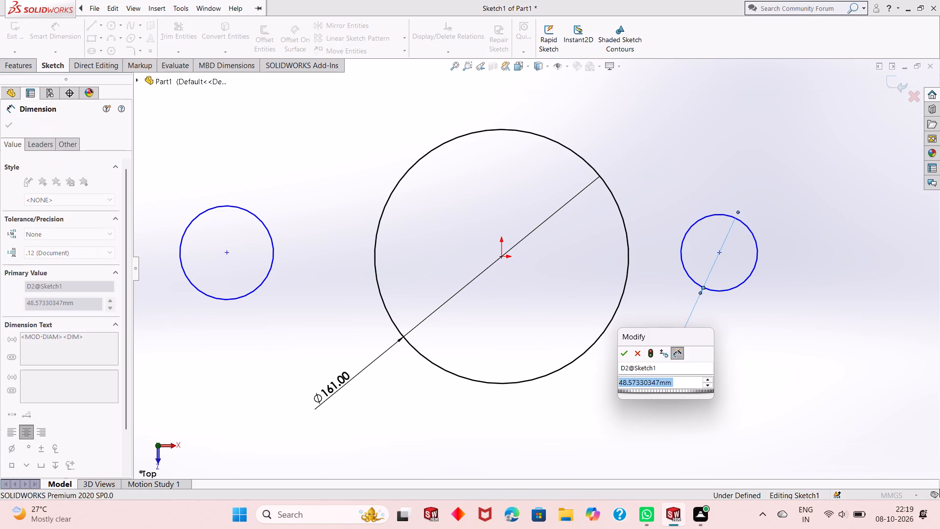
type("14.")
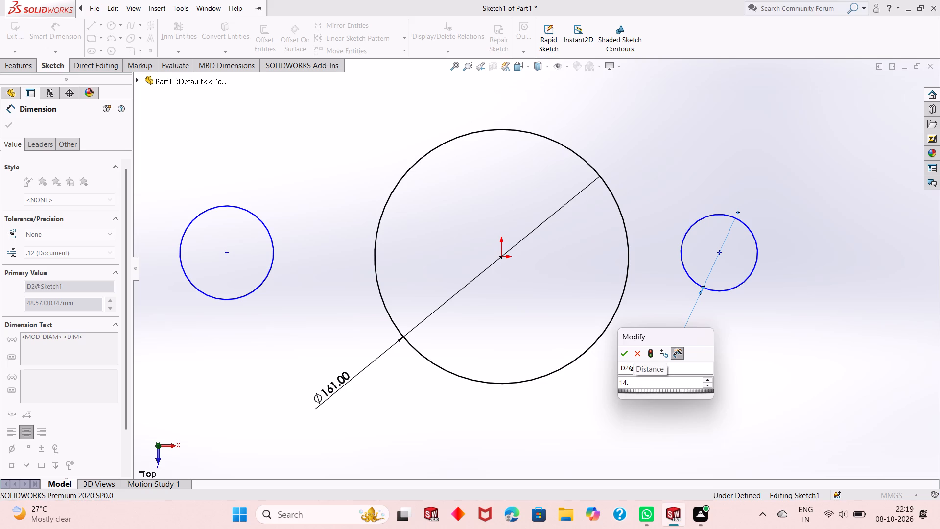
type("5+14.5")
key("Return")
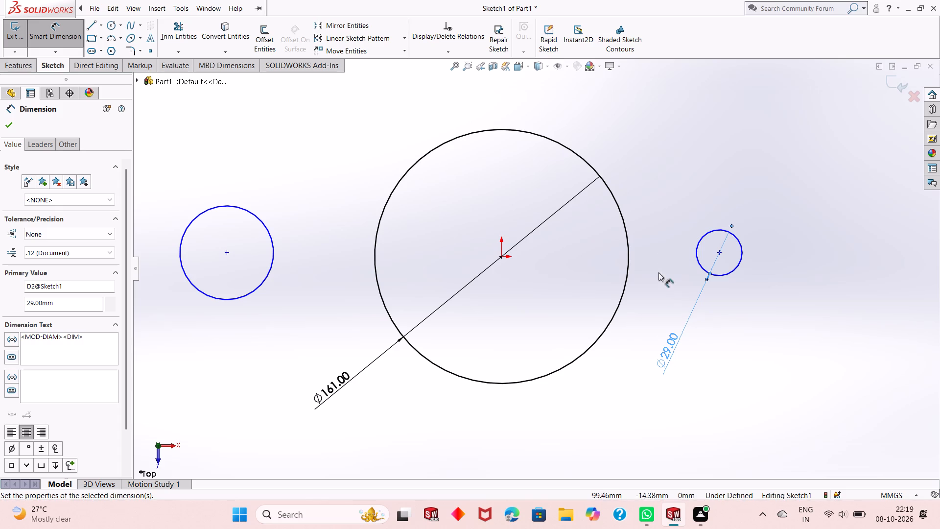
right_click(643, 164)
left_click(673, 194)
Add an Equal relation between the two small outer circles.
left_click(728, 273)
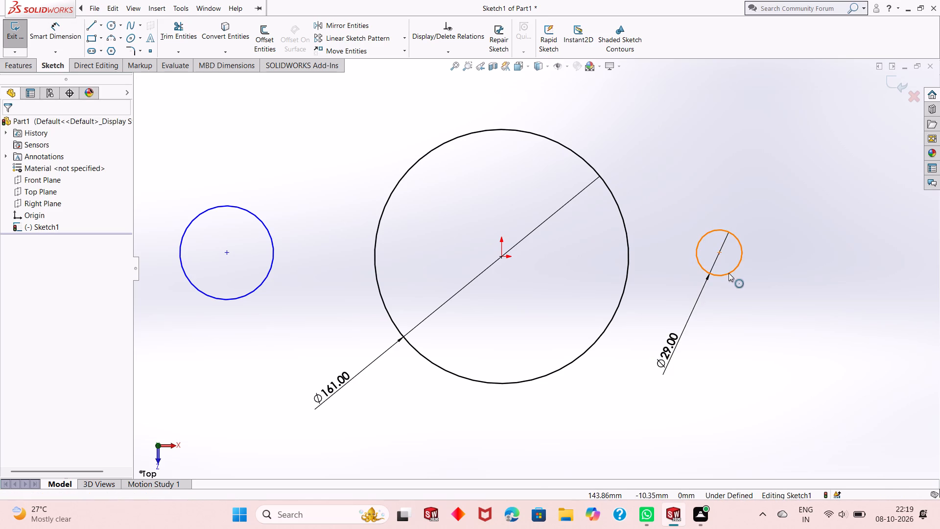
left_click(260, 289, "ctrl")
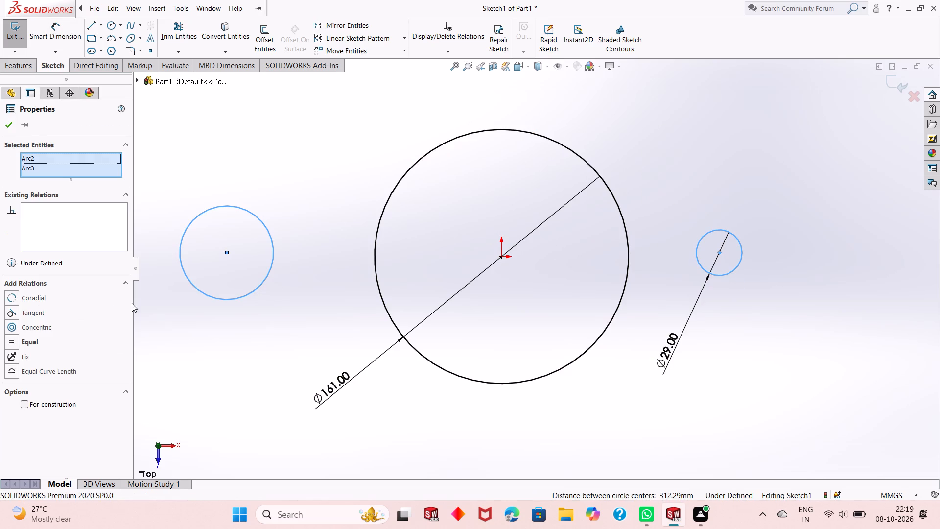
left_click(13, 342)
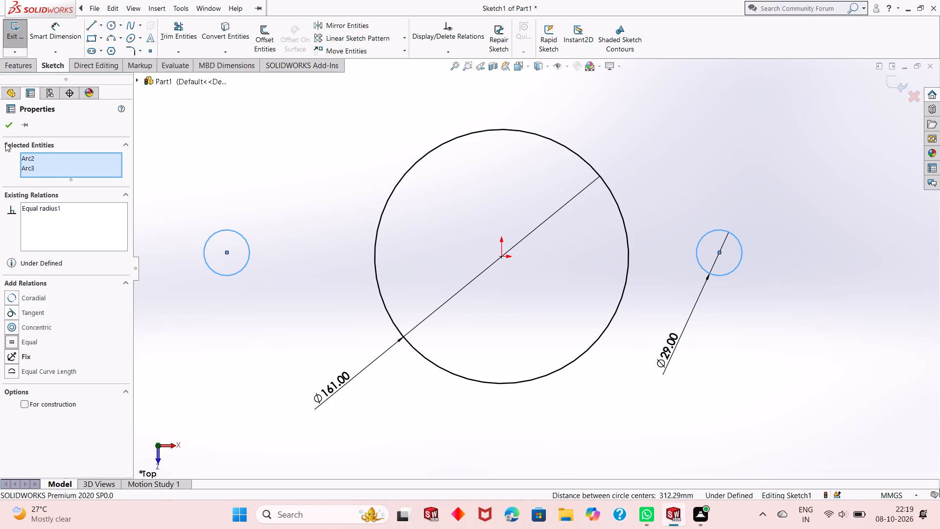
left_click(10, 124)
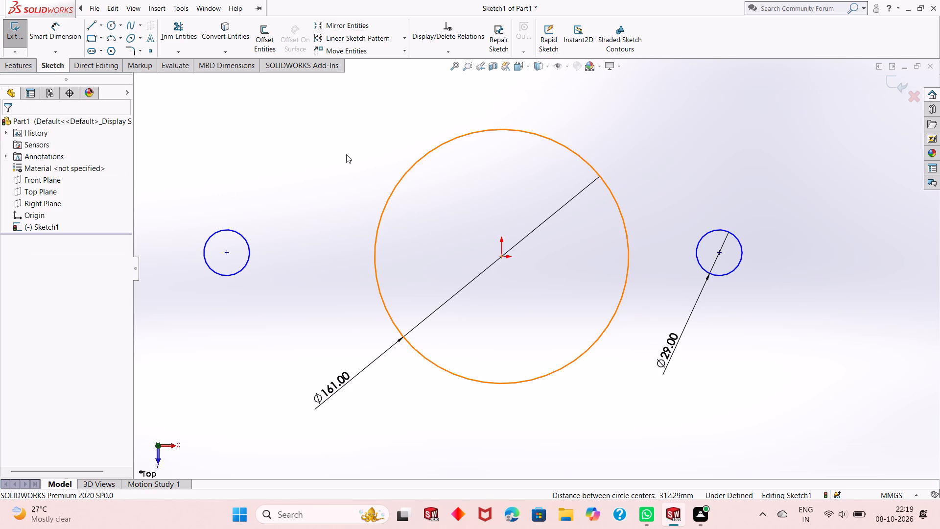
Dimension the horizontal distance from the origin to the right-hand small circle's centre as 100 mm.
left_click(48, 39)
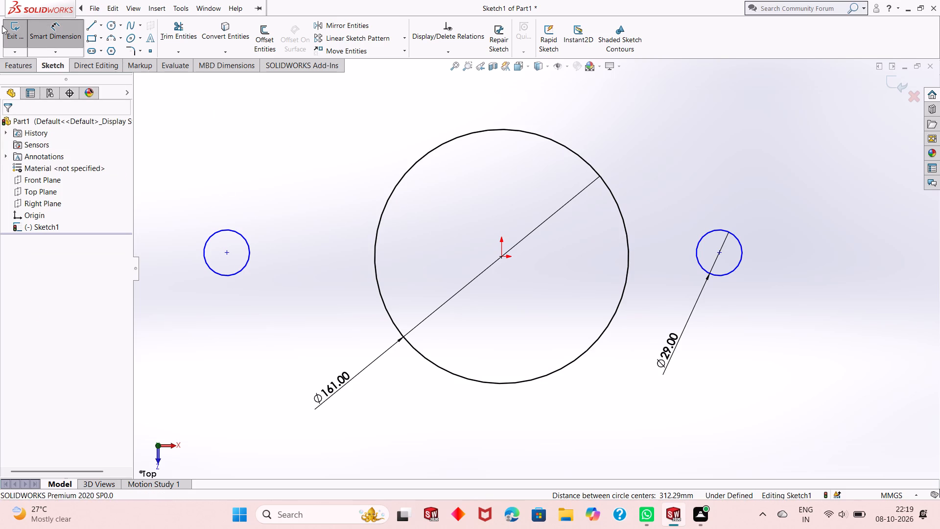
left_click(718, 256)
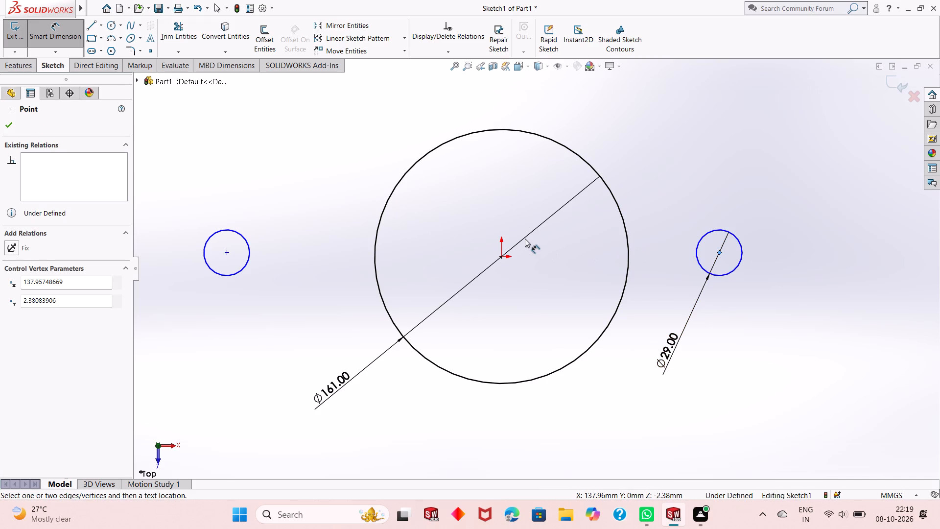
left_click(499, 260)
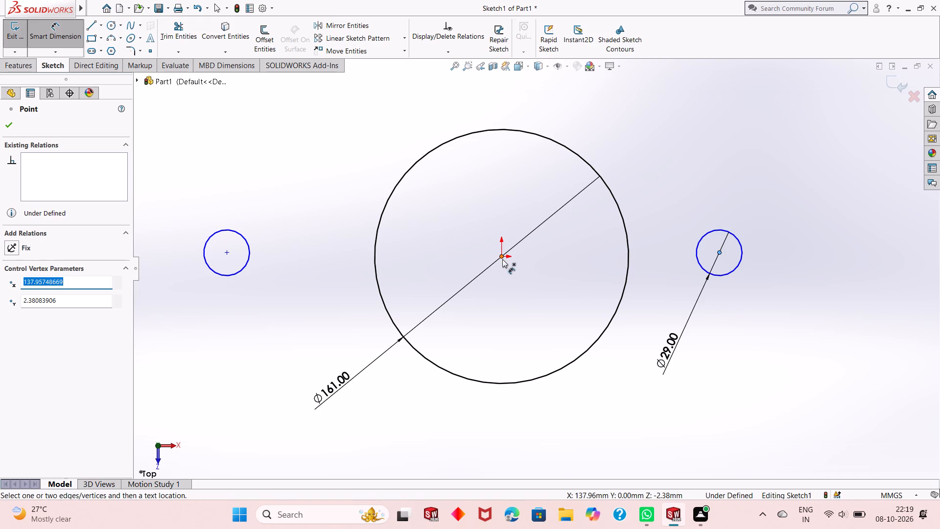
left_click(502, 259)
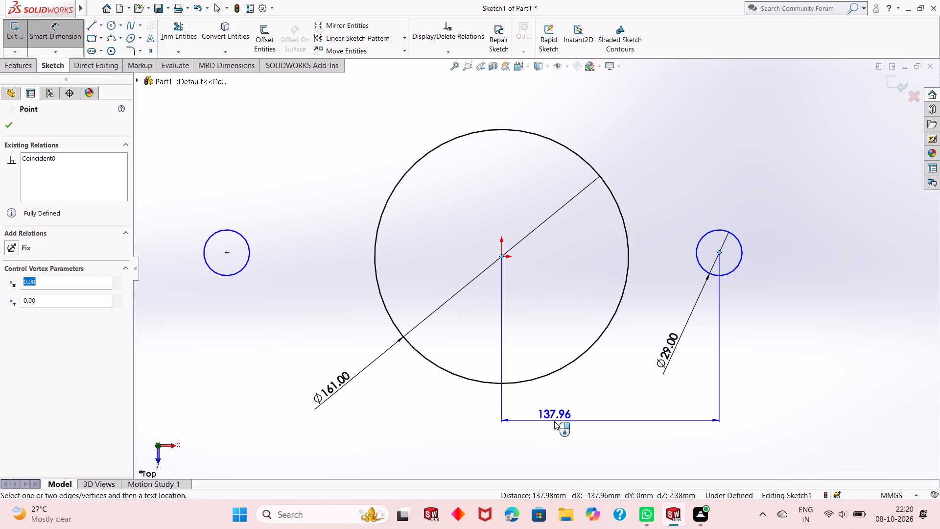
left_click(554, 421)
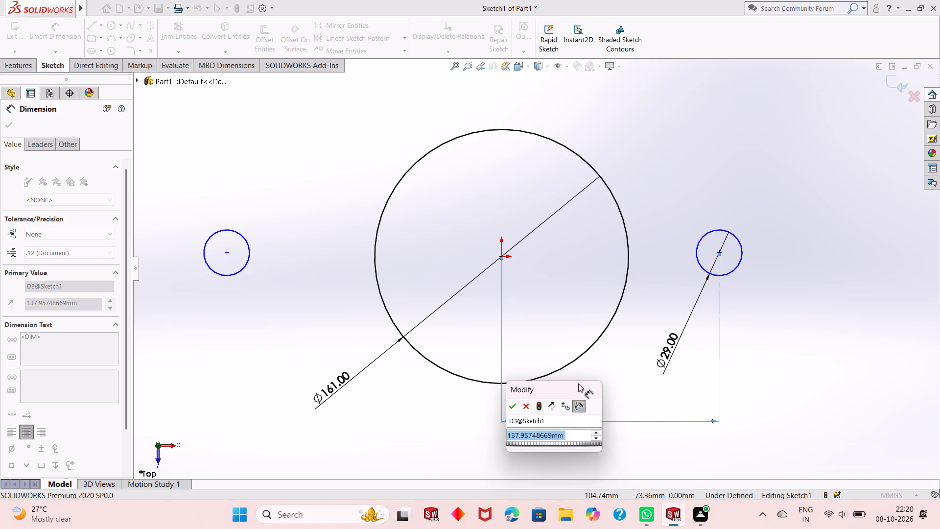
type("100")
key("Return")
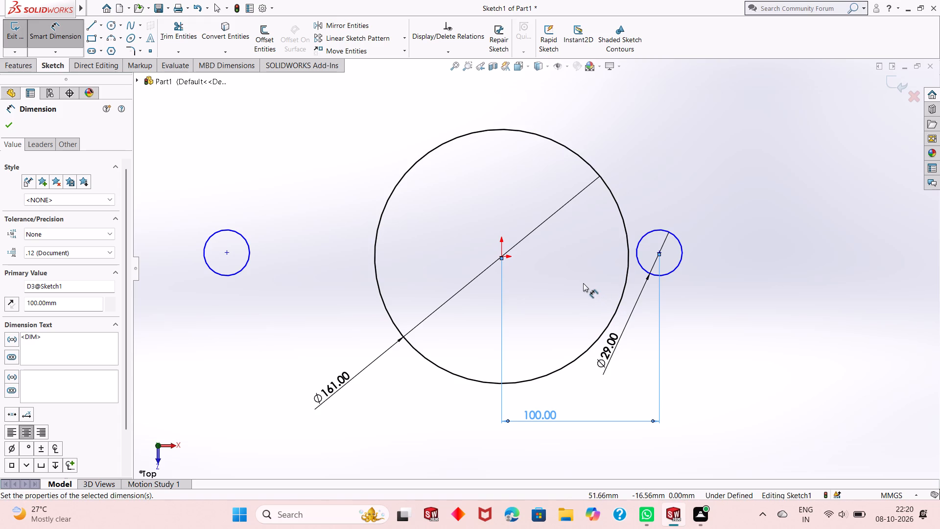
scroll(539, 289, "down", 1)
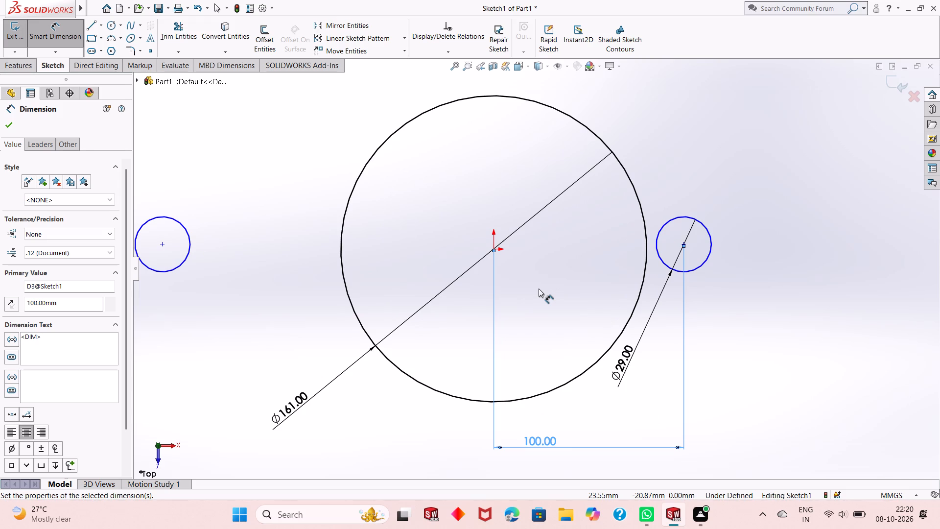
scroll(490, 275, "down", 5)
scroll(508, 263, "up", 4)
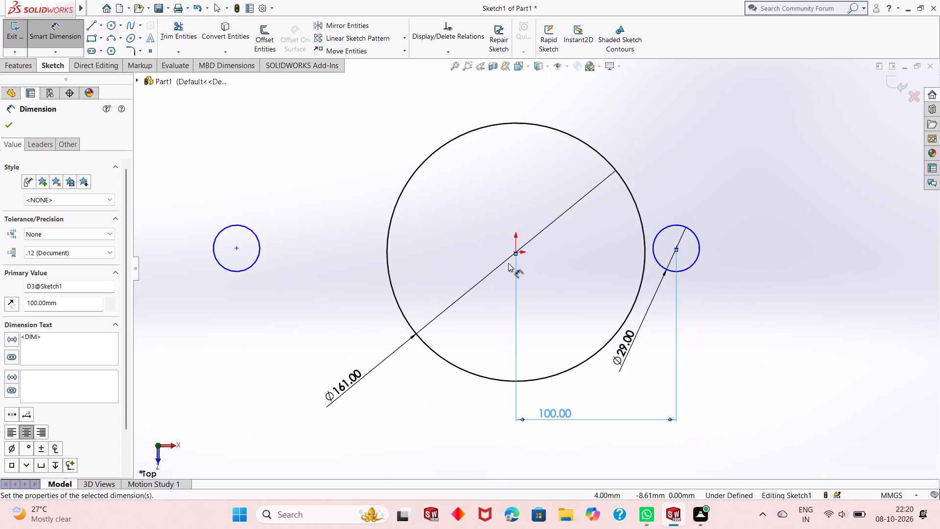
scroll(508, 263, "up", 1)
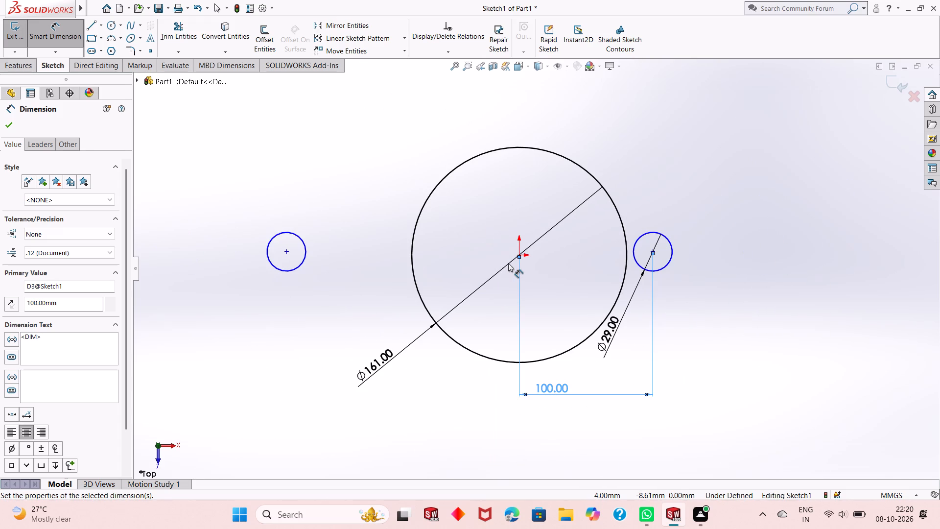
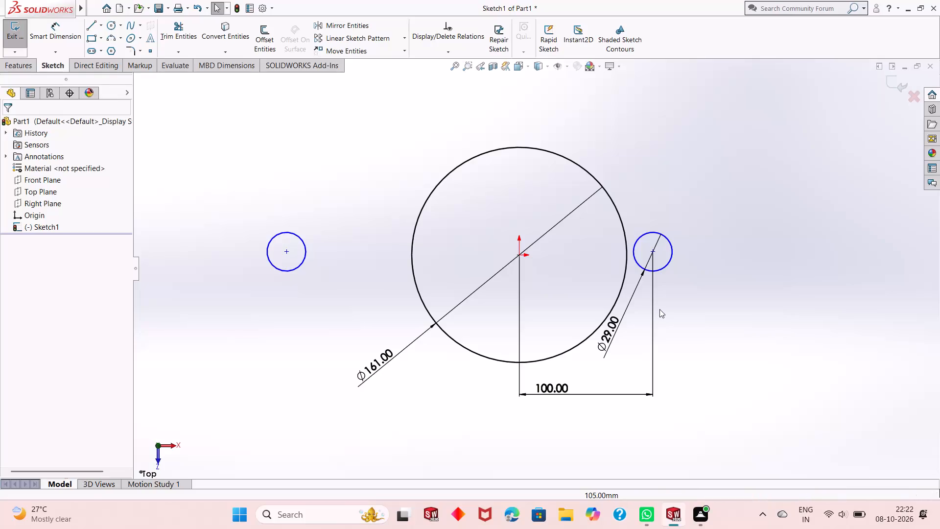
Undo the 100 mm distance, Equal relation, 29 mm diameter dimension and both small outer circles, keeping only the 161 mm circle.
key("ctrl+z")
key("ctrl+z")
key("ctrl+z")
key("ctrl+z")
key("ctrl+z")
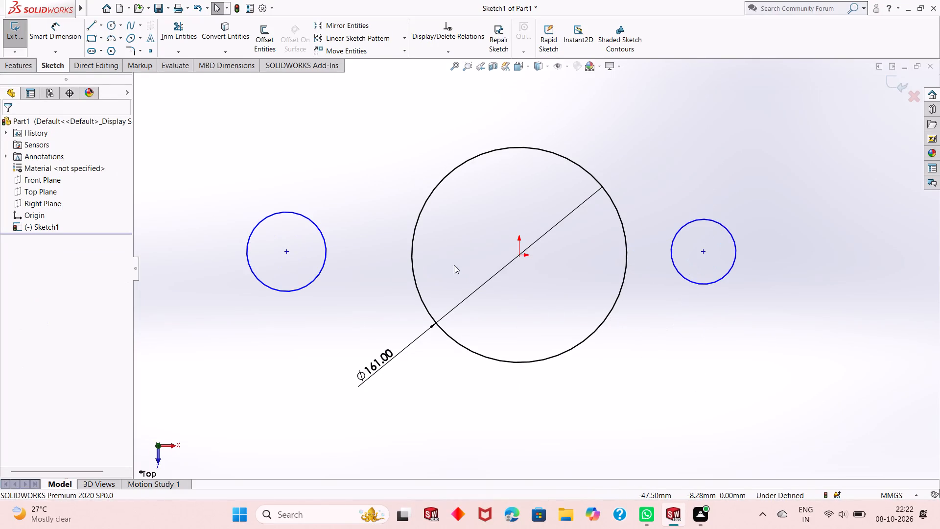
key("ctrl+z")
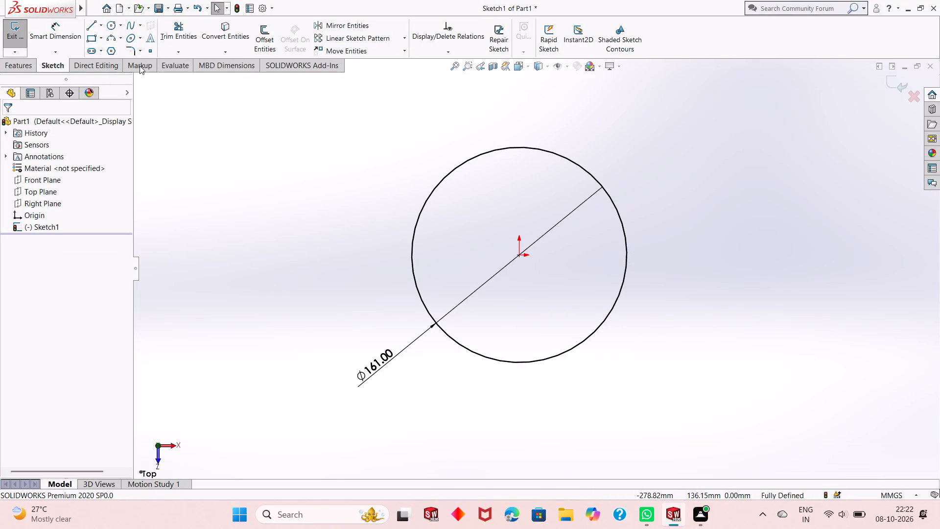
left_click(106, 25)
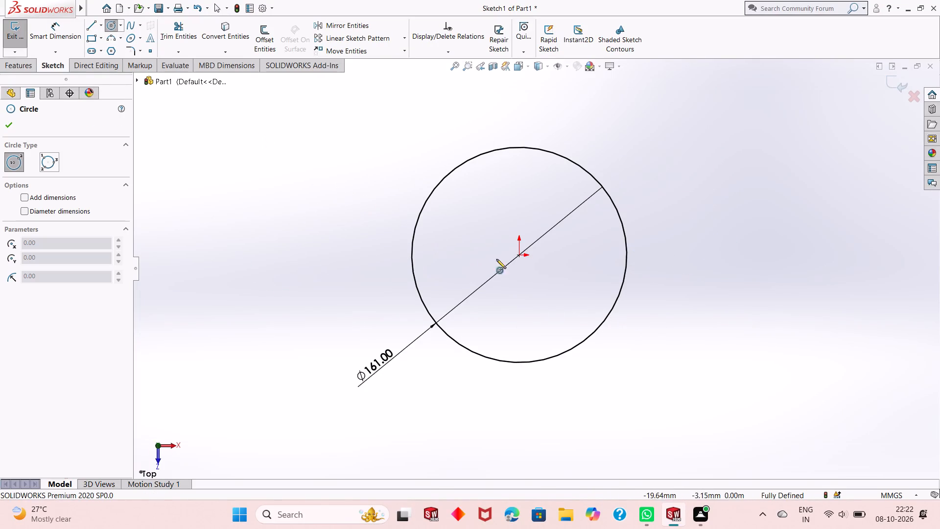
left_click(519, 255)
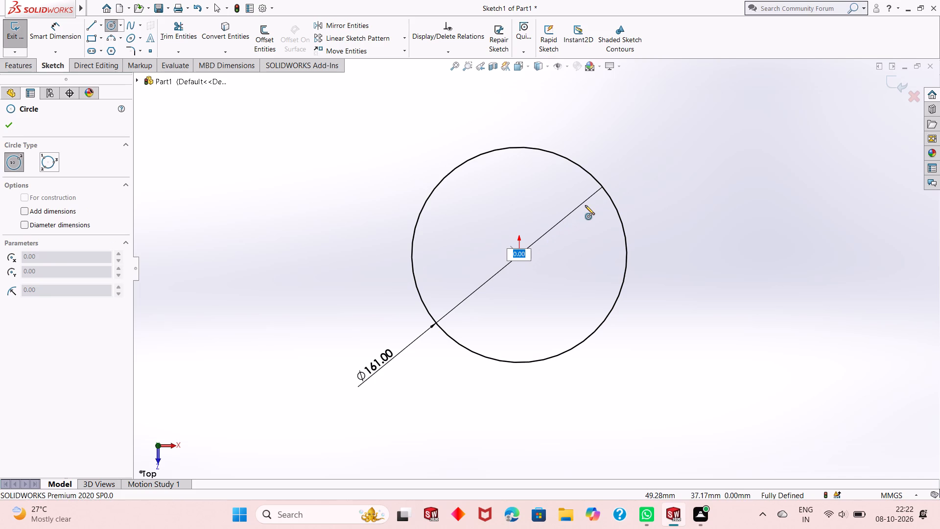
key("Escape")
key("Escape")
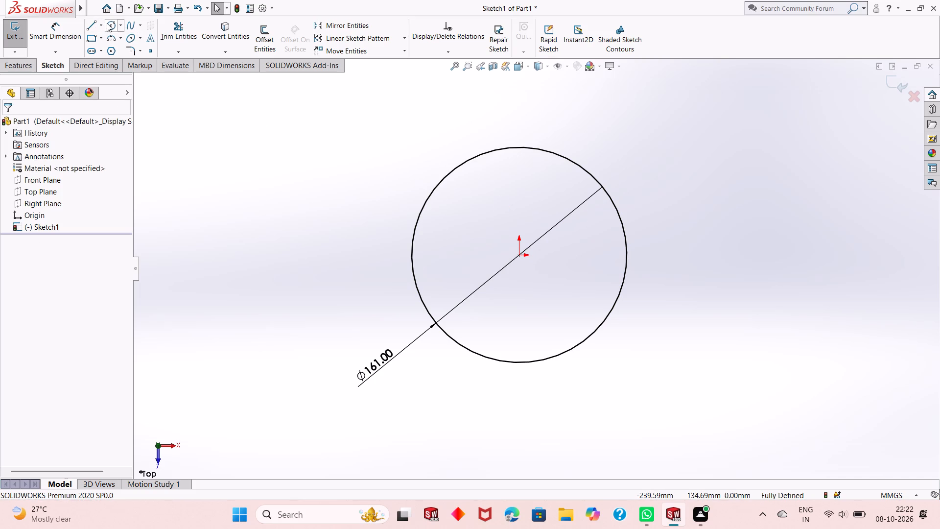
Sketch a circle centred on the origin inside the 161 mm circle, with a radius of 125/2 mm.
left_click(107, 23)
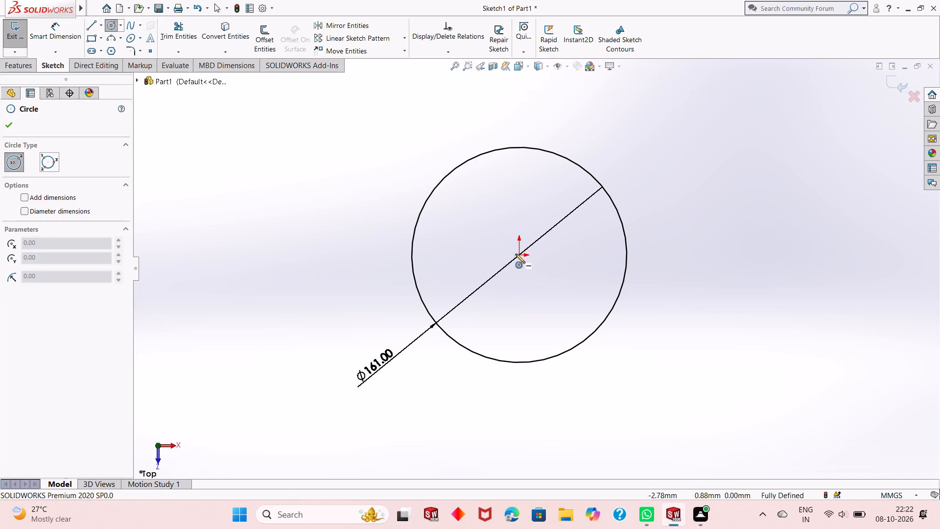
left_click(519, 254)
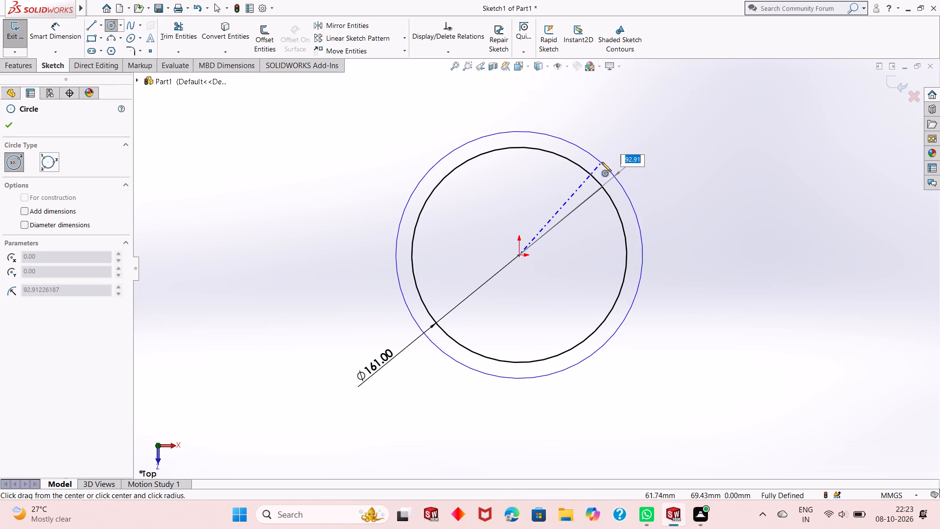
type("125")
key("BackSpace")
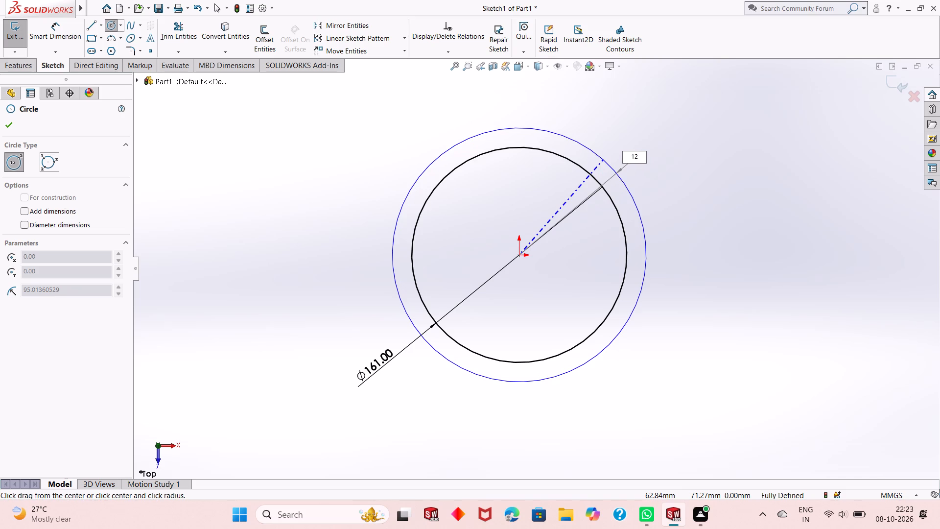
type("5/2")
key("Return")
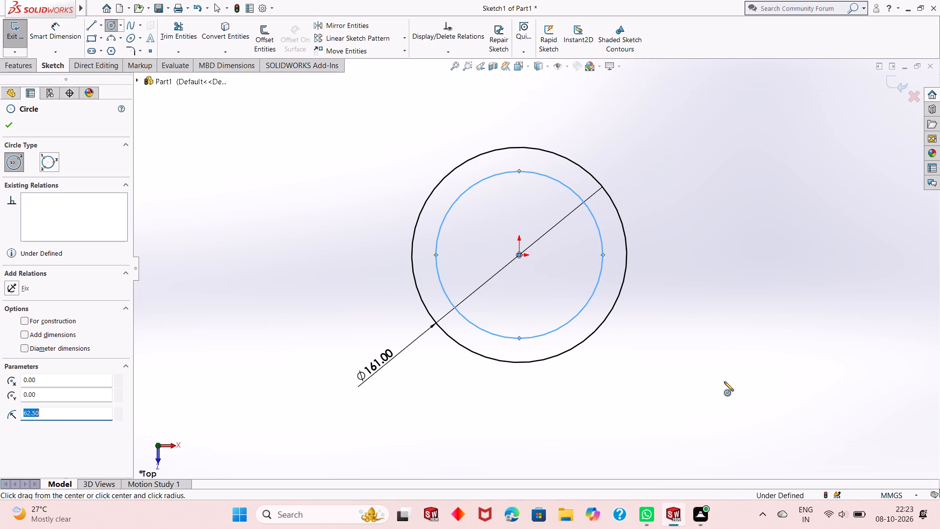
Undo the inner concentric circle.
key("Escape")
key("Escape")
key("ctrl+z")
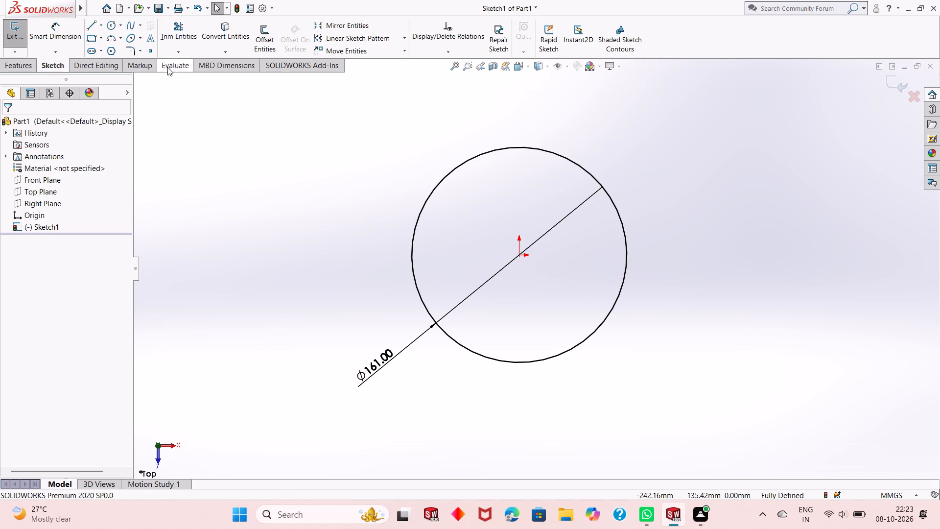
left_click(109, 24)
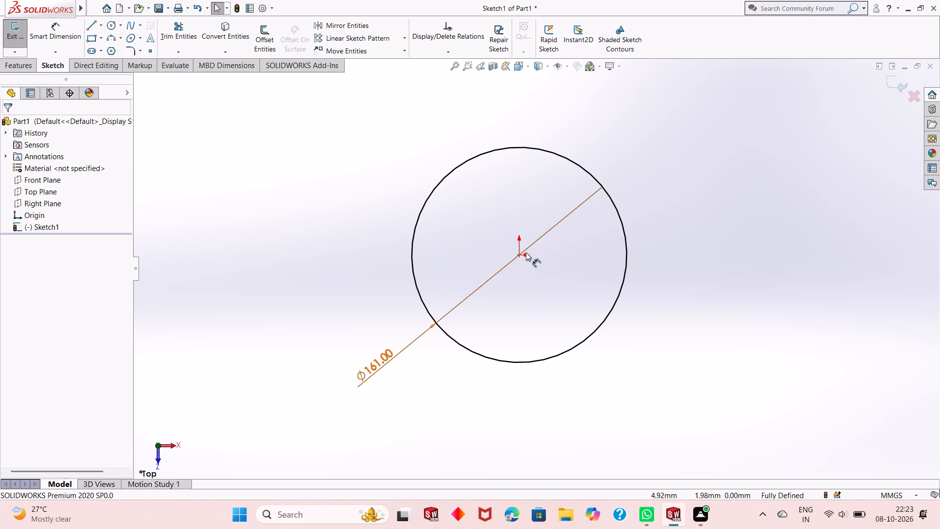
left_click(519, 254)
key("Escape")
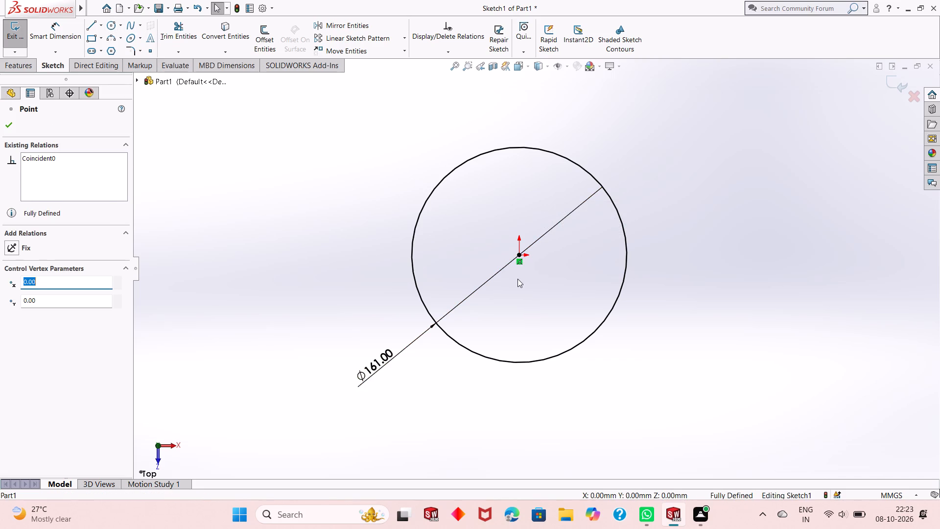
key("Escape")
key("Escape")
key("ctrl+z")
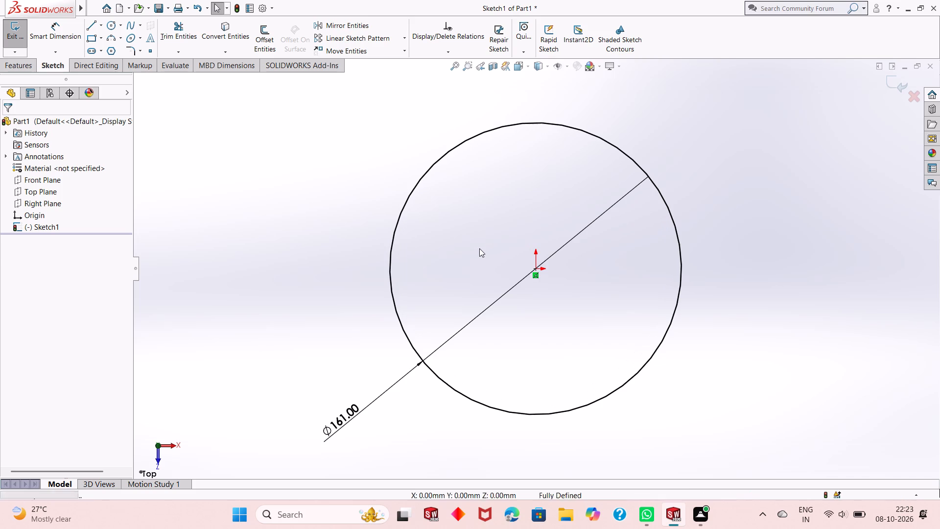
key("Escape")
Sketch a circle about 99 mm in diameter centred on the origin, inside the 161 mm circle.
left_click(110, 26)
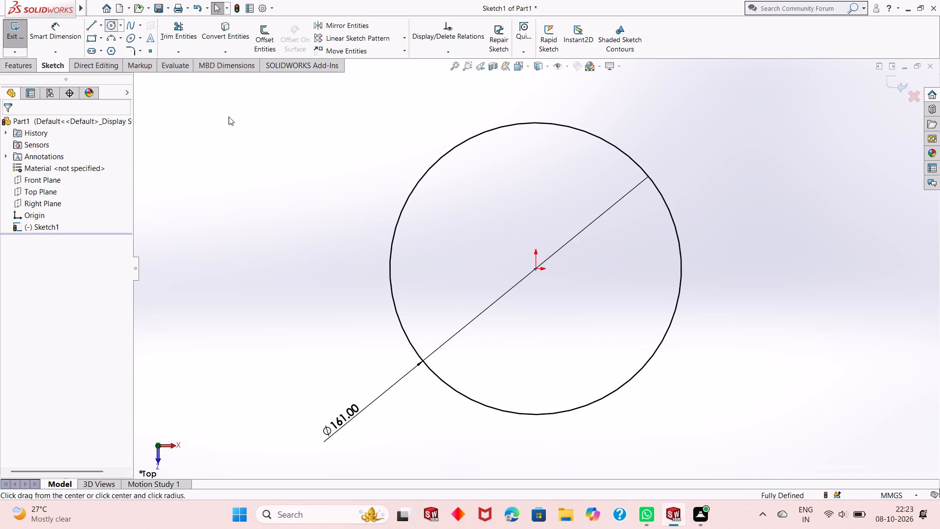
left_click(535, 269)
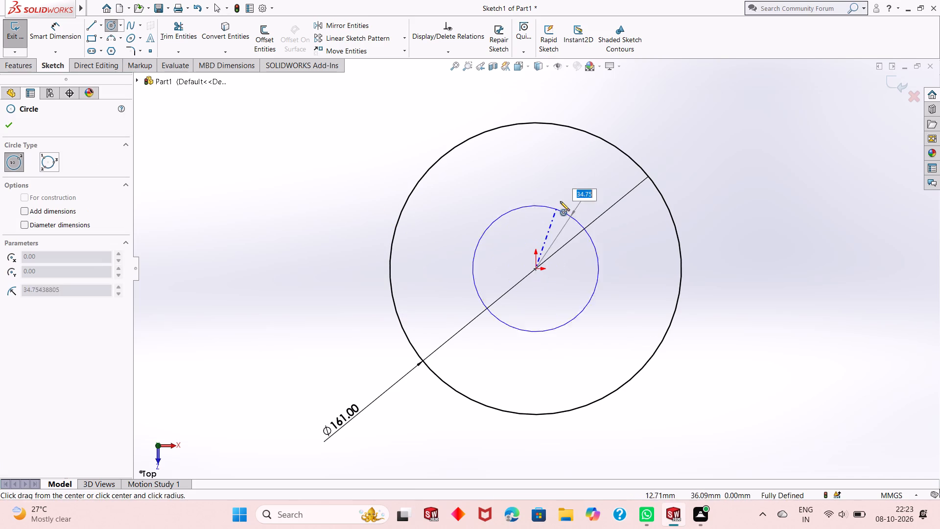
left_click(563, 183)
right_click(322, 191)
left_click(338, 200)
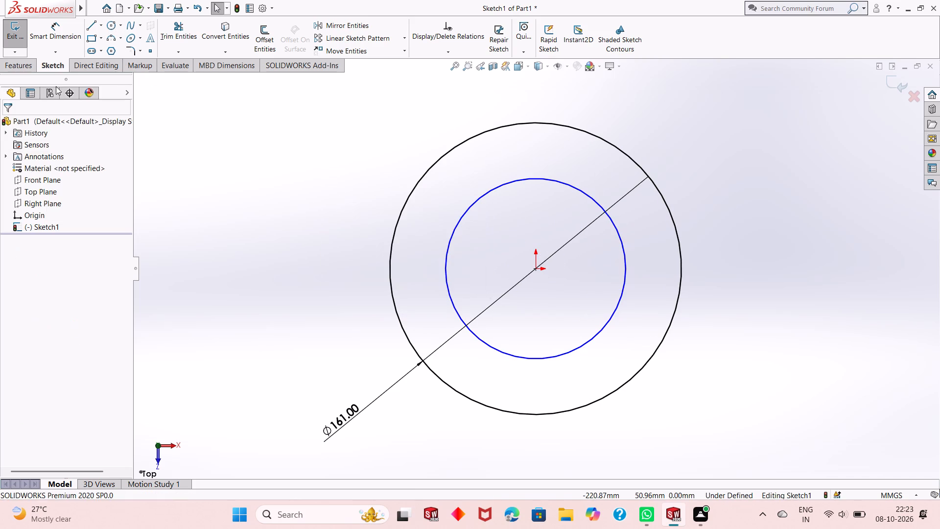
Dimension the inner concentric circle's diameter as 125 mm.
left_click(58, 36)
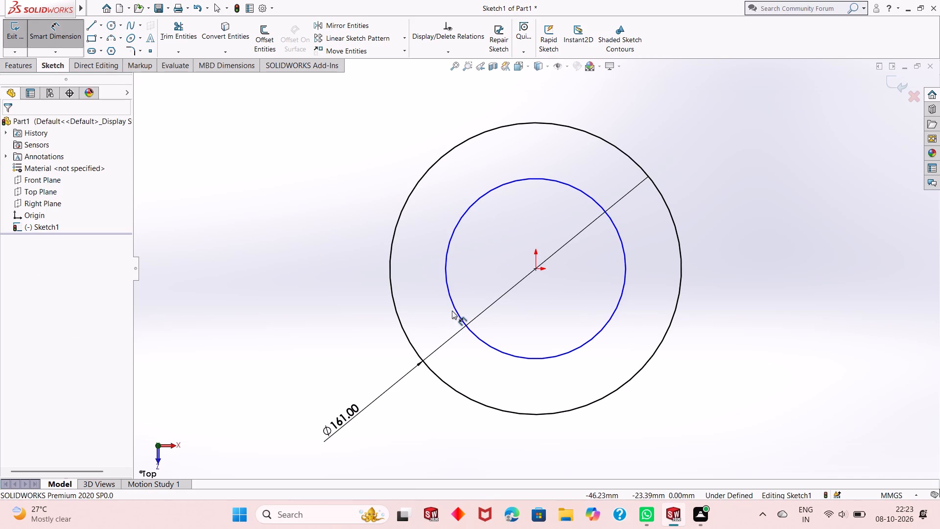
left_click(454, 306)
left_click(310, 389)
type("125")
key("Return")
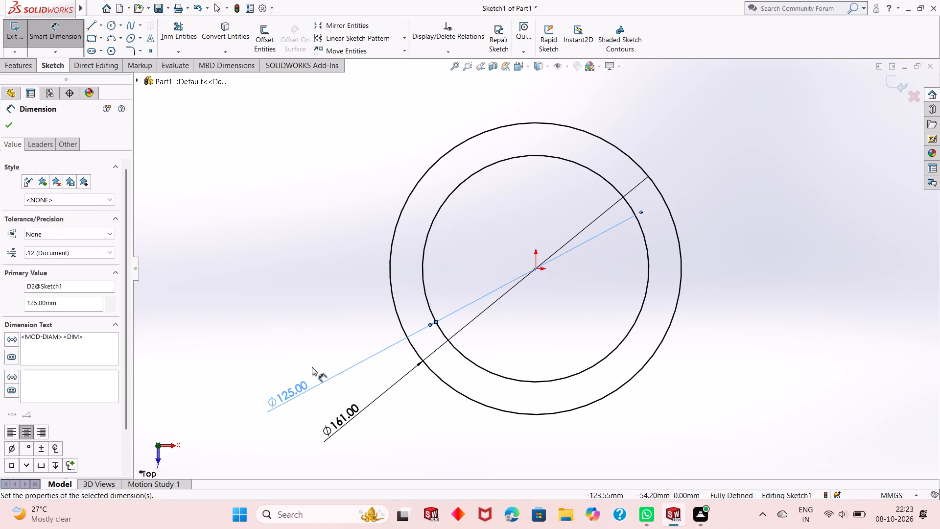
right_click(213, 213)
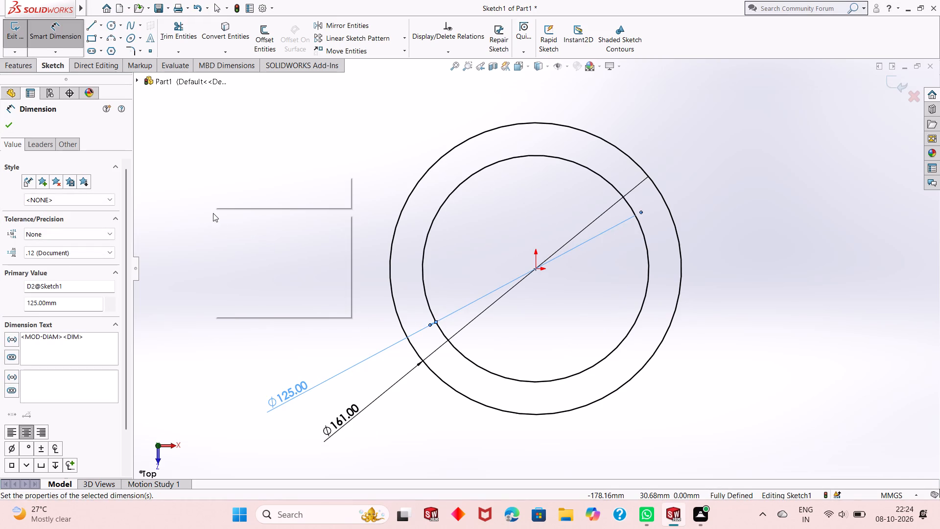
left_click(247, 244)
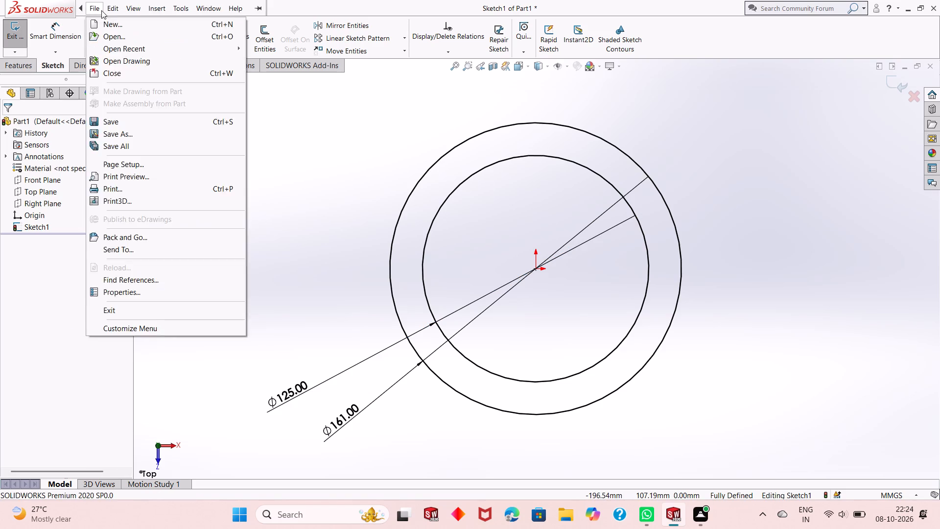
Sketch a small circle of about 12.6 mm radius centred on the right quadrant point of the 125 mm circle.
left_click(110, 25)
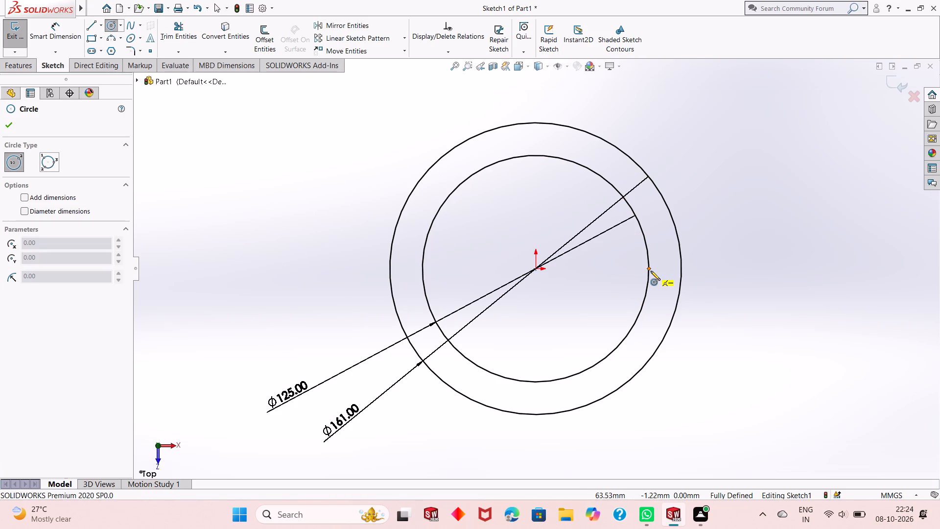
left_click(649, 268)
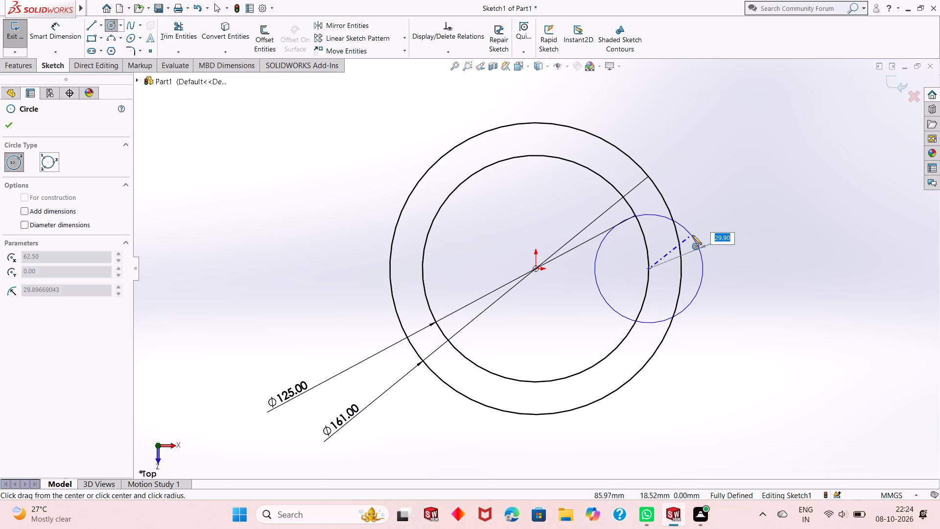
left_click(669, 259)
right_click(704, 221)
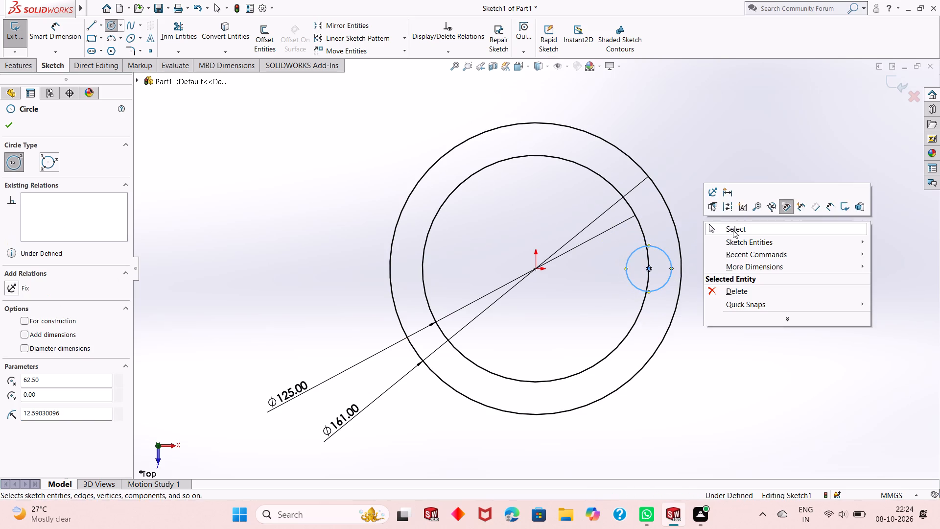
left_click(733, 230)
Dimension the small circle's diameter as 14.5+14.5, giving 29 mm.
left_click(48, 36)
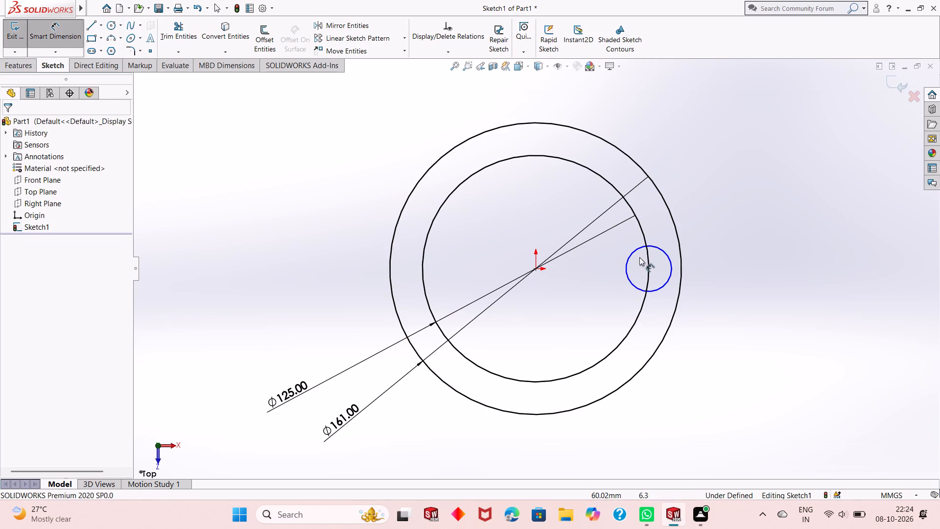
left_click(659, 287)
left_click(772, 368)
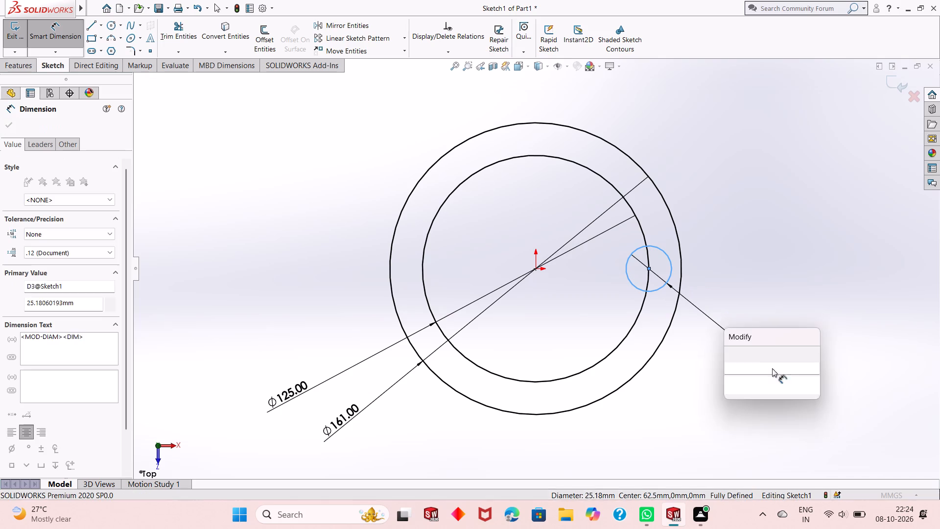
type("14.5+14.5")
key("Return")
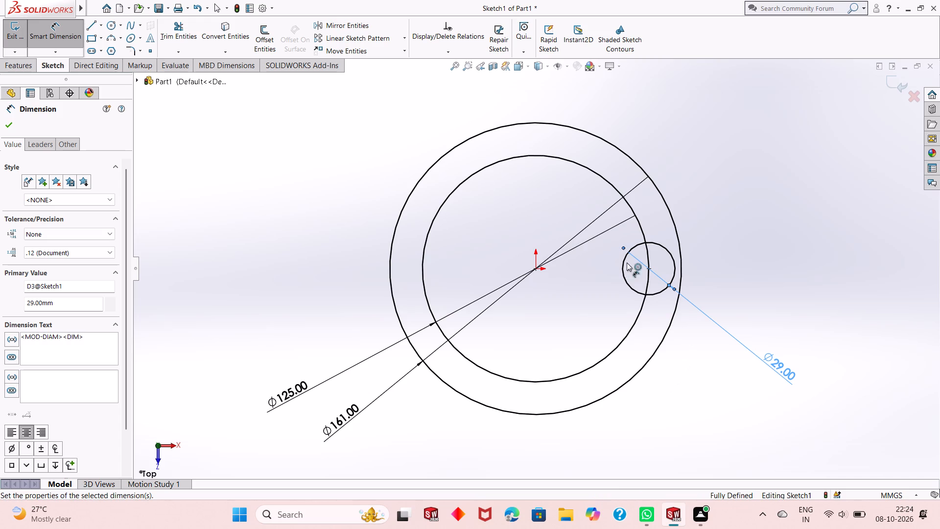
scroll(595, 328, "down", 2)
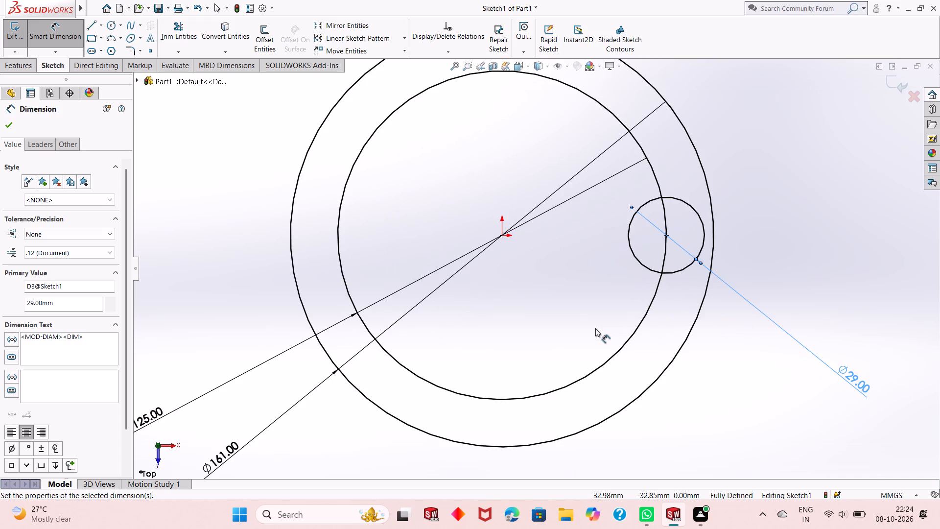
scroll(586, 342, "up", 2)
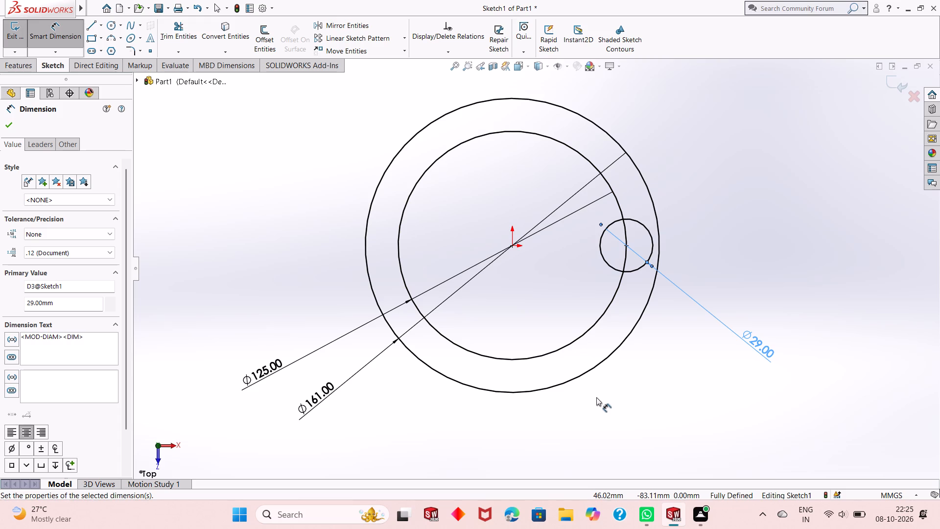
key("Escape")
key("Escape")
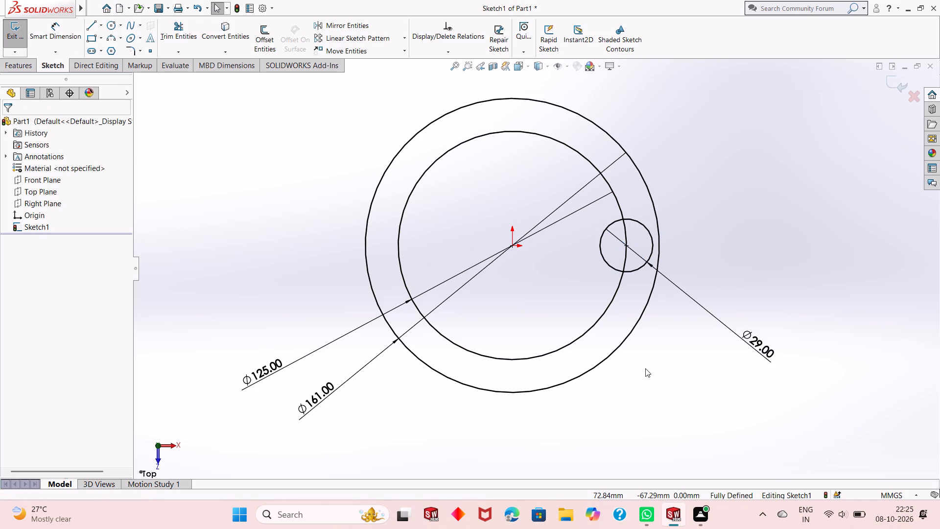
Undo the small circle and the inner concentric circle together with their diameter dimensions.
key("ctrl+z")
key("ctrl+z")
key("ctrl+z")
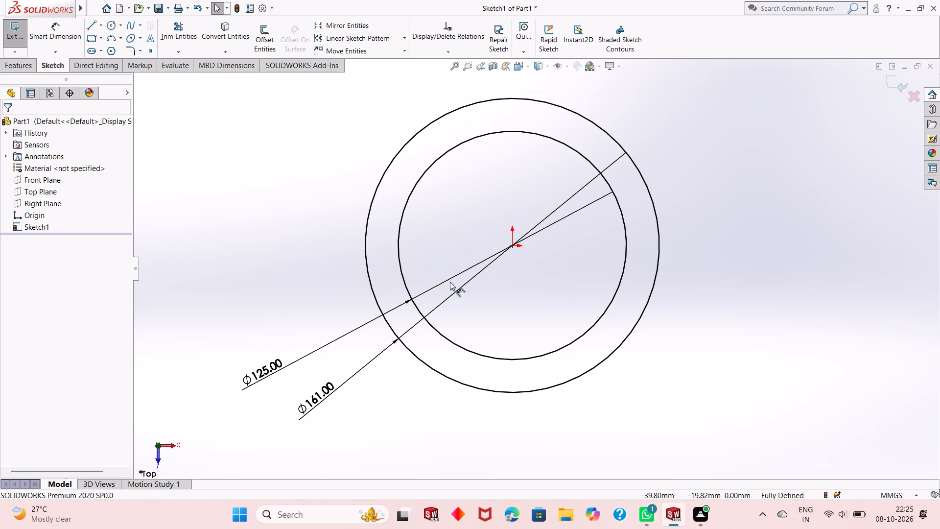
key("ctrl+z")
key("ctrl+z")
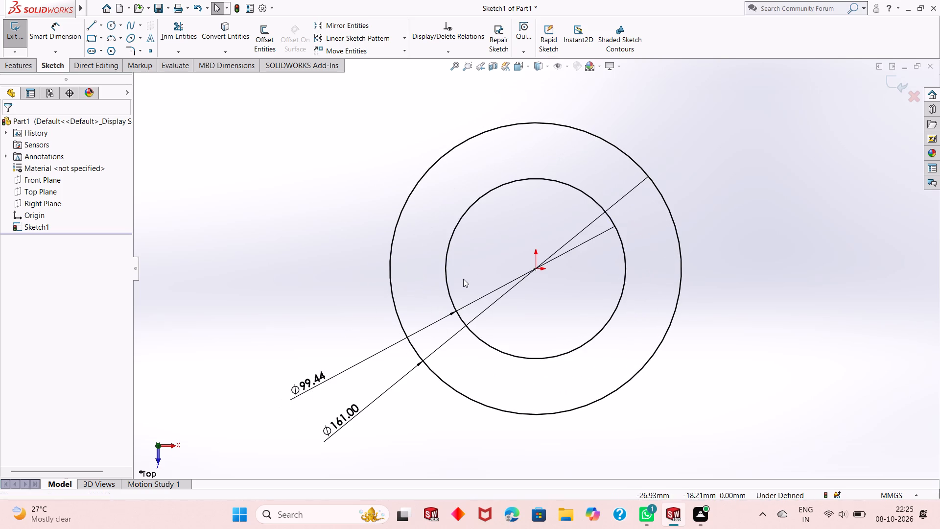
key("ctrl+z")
Set the large circle's diameter to 59+59, giving 118 mm.
double_click(358, 412)
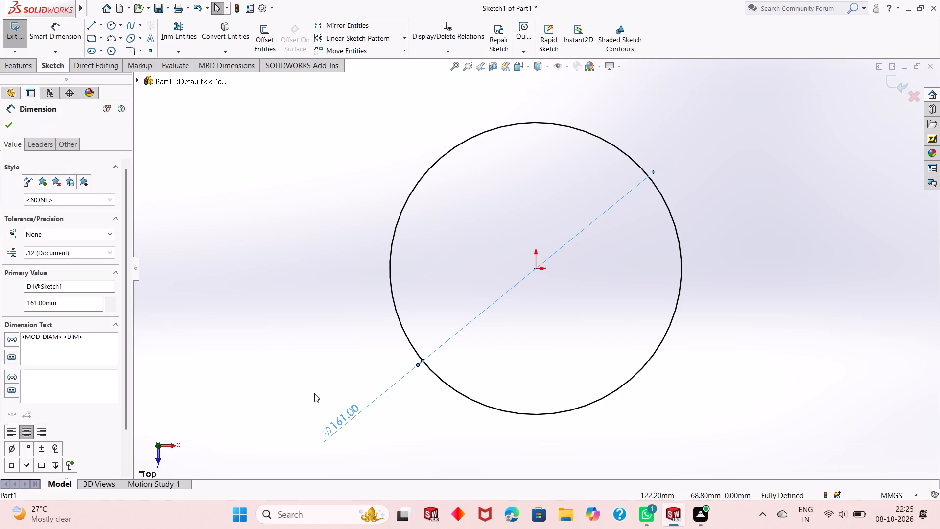
double_click(335, 426)
type("59+59")
key("Return")
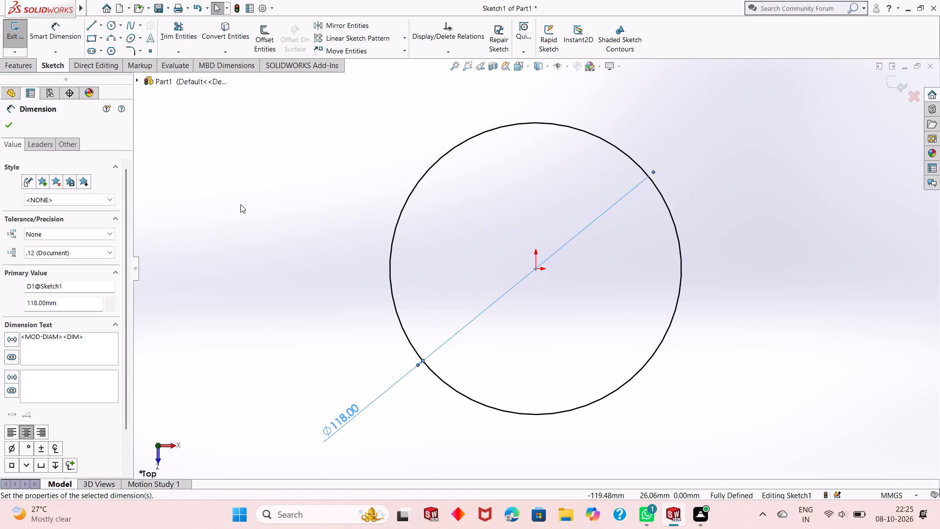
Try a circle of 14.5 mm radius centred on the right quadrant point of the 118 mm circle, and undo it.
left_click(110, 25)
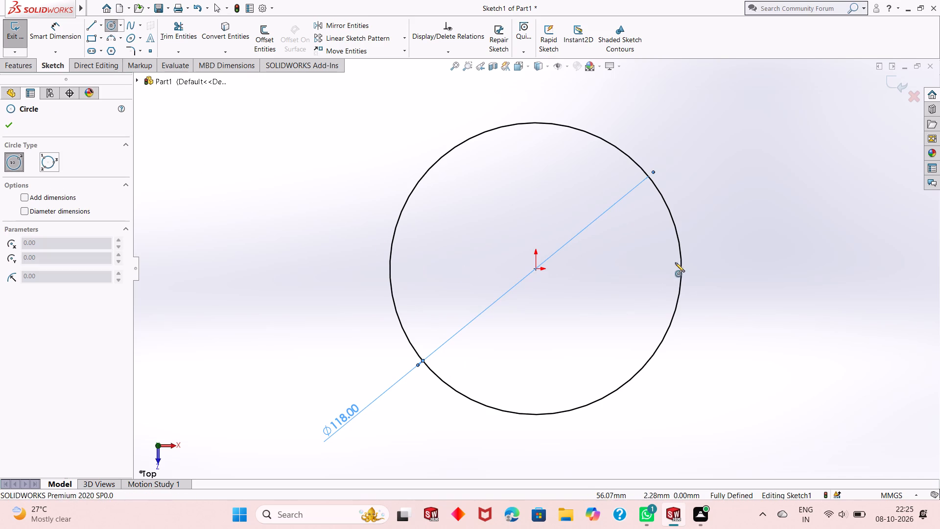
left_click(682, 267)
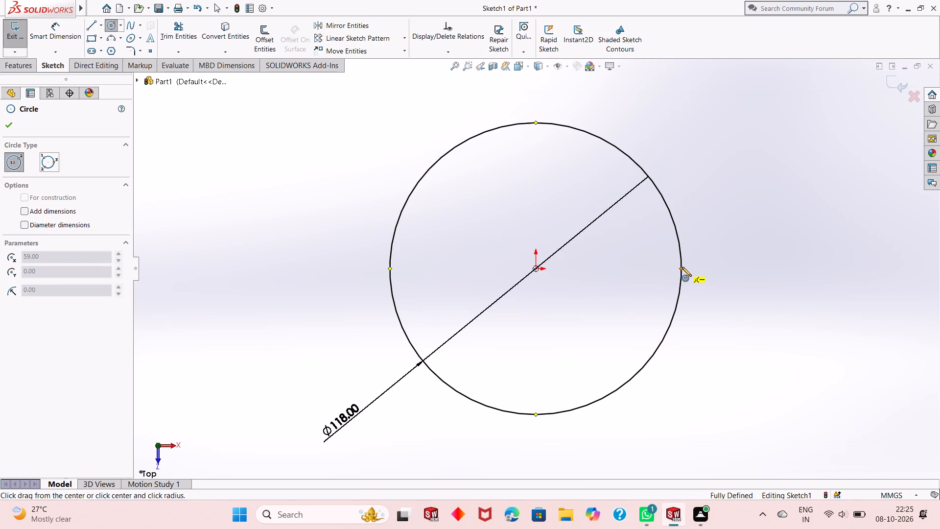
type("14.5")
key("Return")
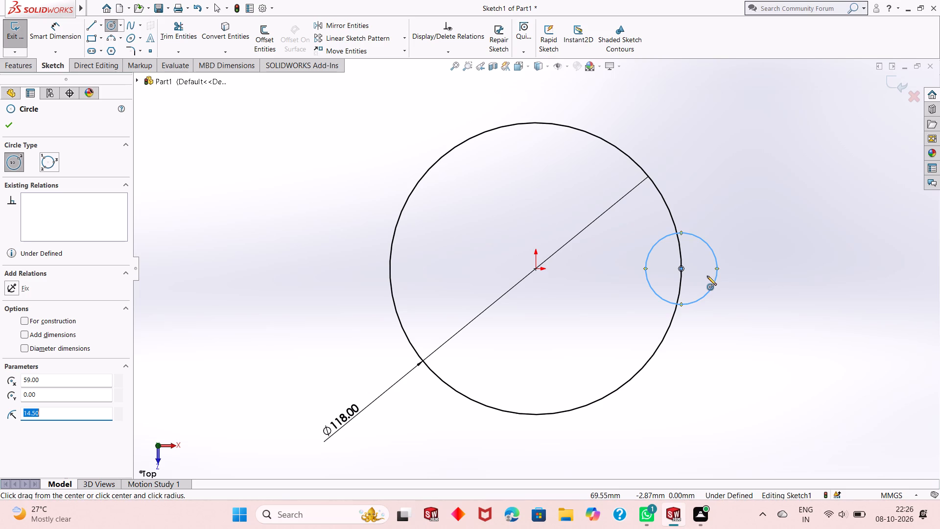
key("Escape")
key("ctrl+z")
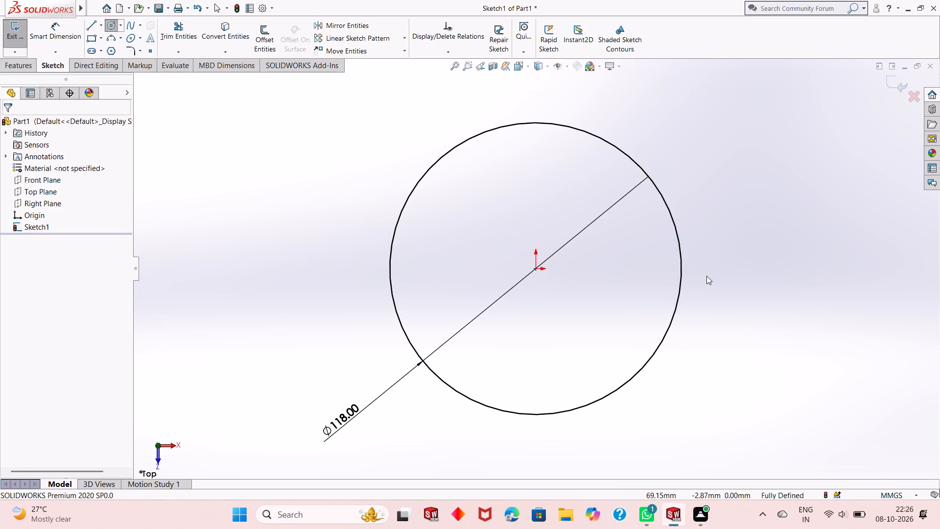
Sketch a circle of about 68.7 mm radius centred on the origin, outside the 118 mm circle.
left_click(111, 25)
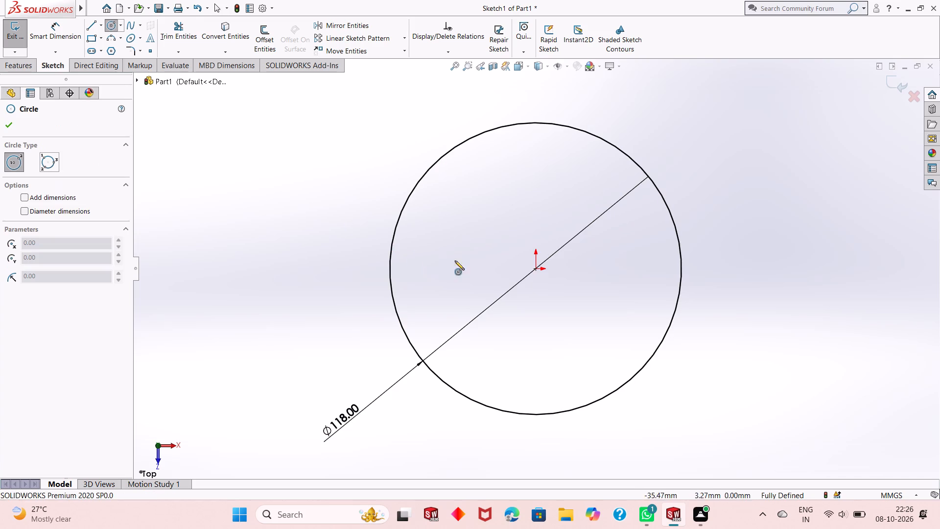
left_click(537, 270)
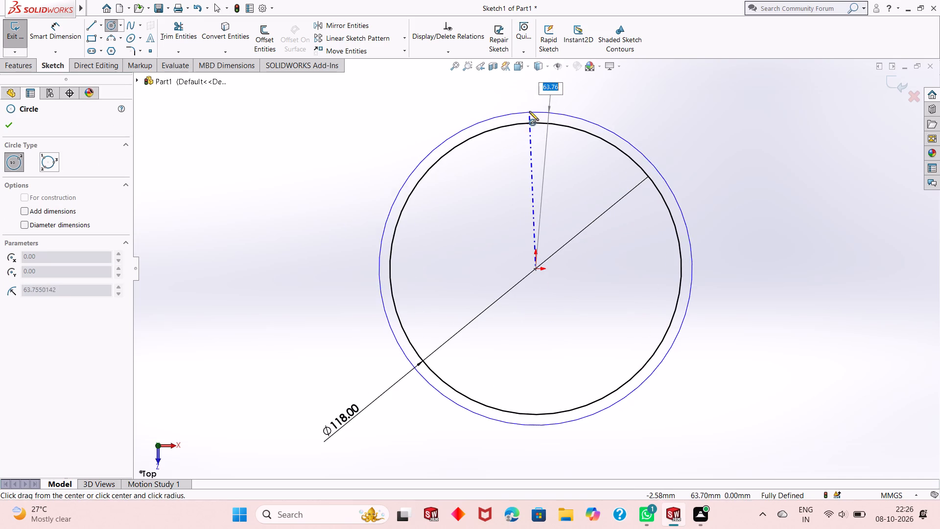
left_click(533, 99)
right_click(355, 126)
left_click(382, 127)
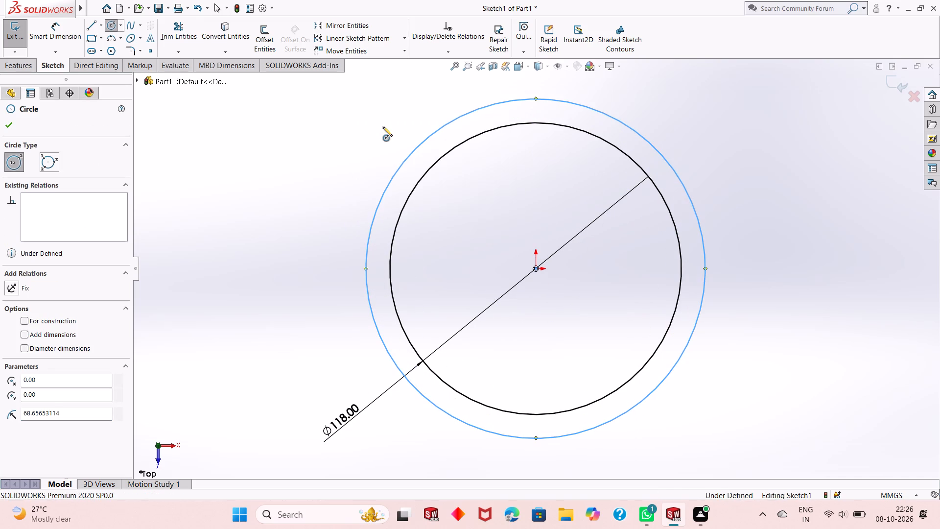
right_click(372, 127)
left_click(377, 131)
Dimension the outer concentric circle's diameter as 125 mm.
left_click(55, 30)
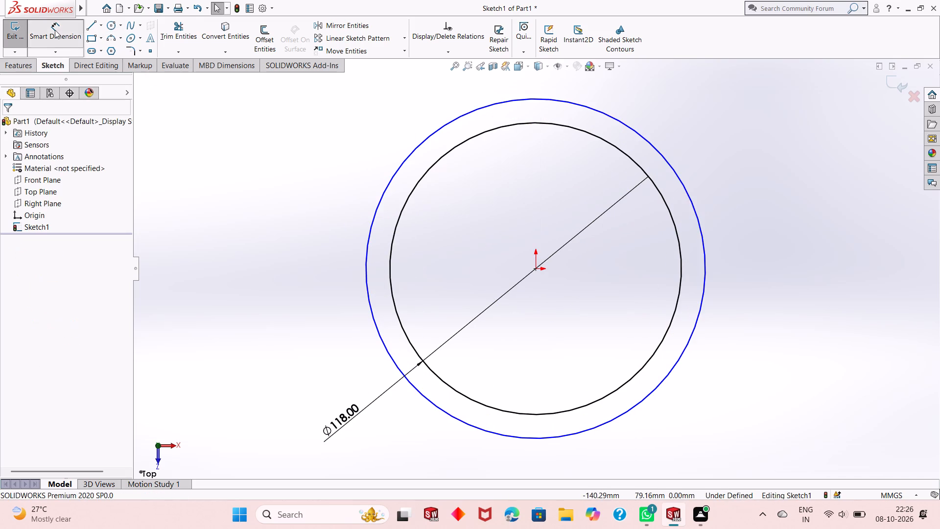
left_click(700, 319)
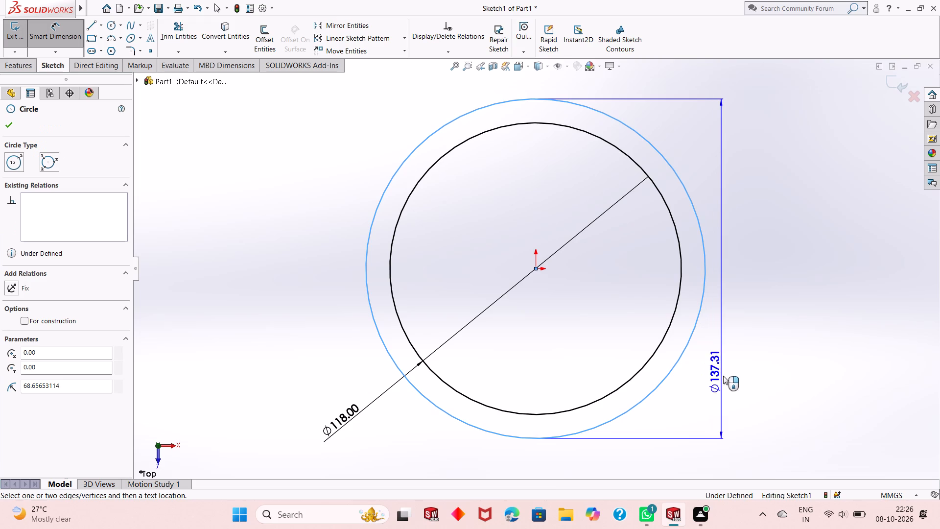
left_click(731, 452)
type("125")
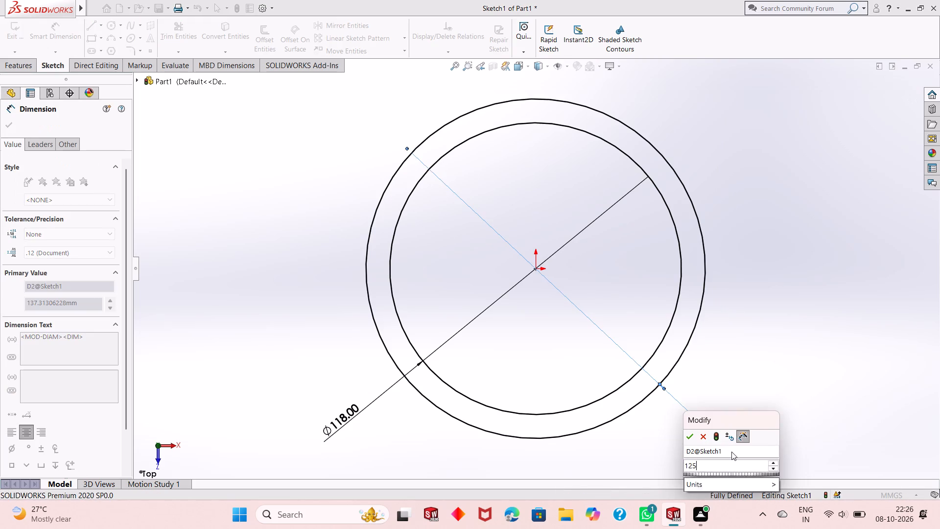
key("Return")
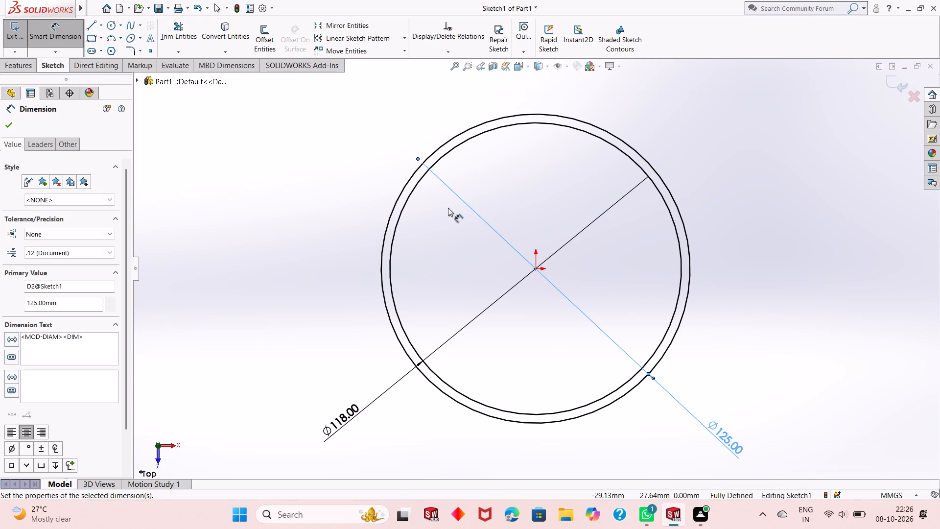
right_click(264, 218)
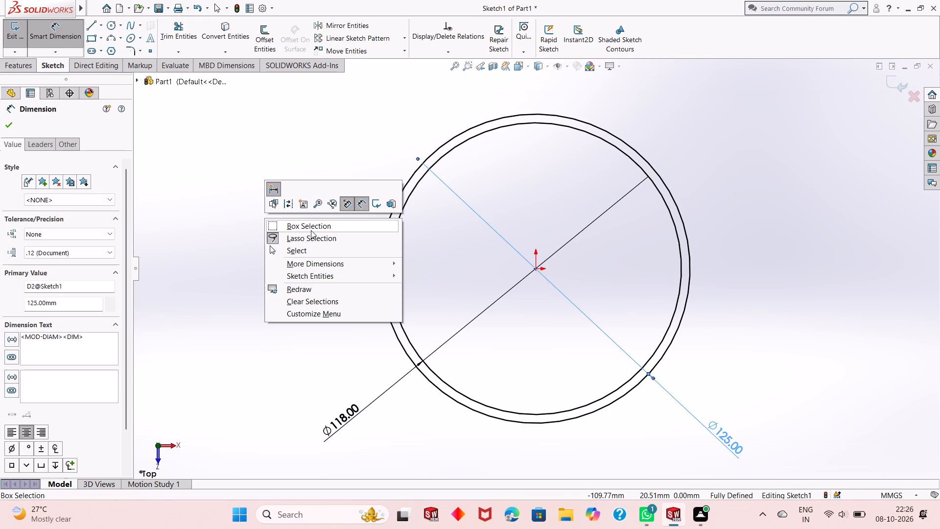
left_click(308, 247)
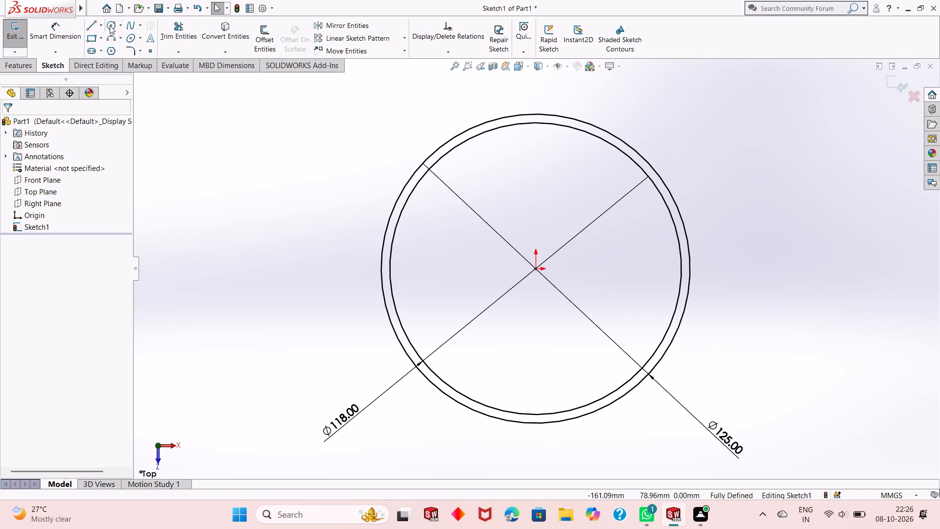
Sketch a circle of 14.5 mm radius centred on the right quadrant point of the 125 mm circle.
left_click(111, 27)
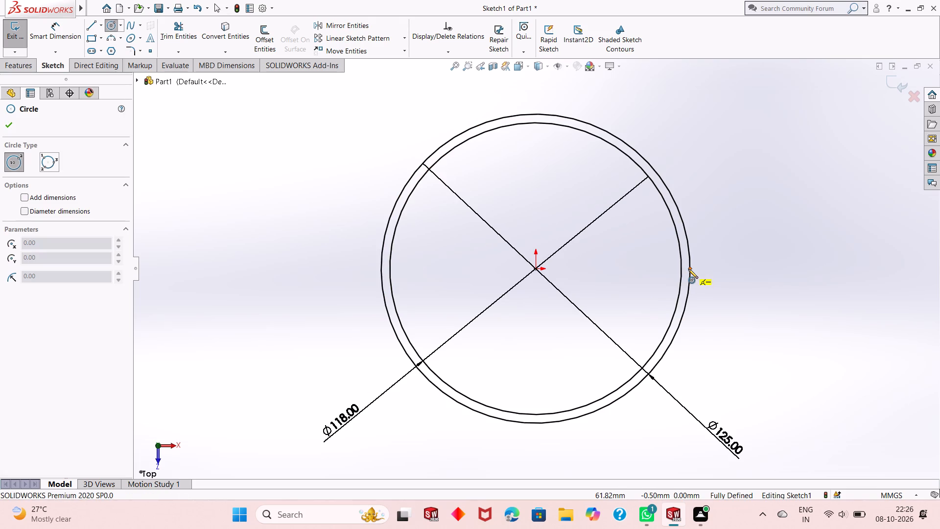
left_click(688, 269)
type("14.5")
key("Return")
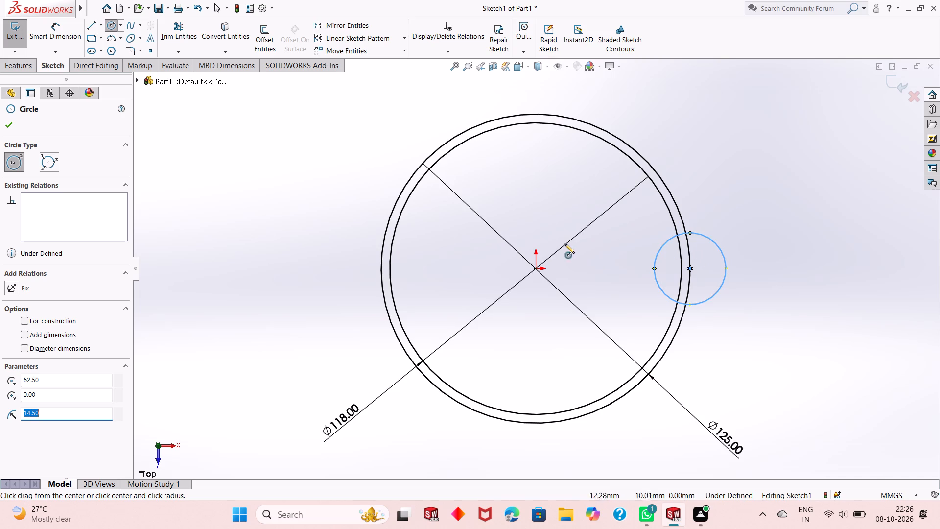
right_click(693, 181)
left_click(722, 186)
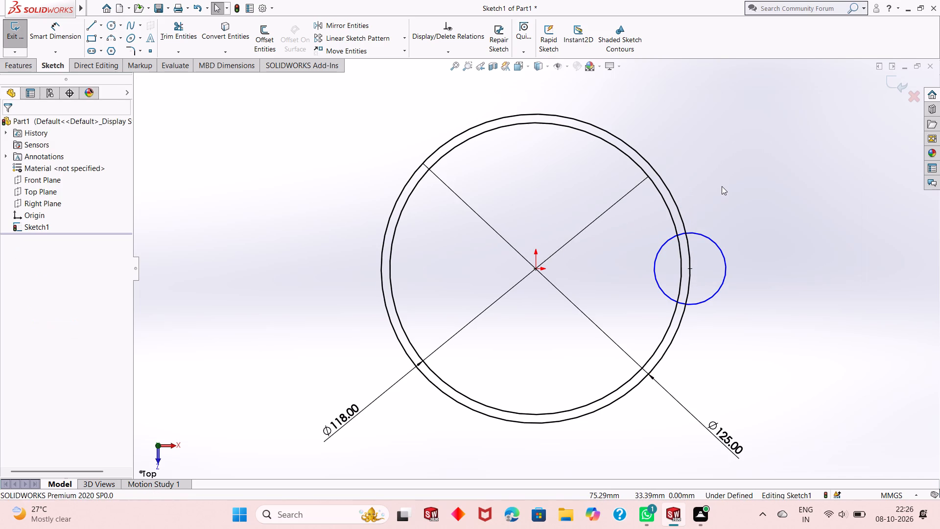
Add a 29 mm diameter dimension to the small circle on the 125 mm circle's right quadrant.
left_click(66, 35)
left_click(717, 295)
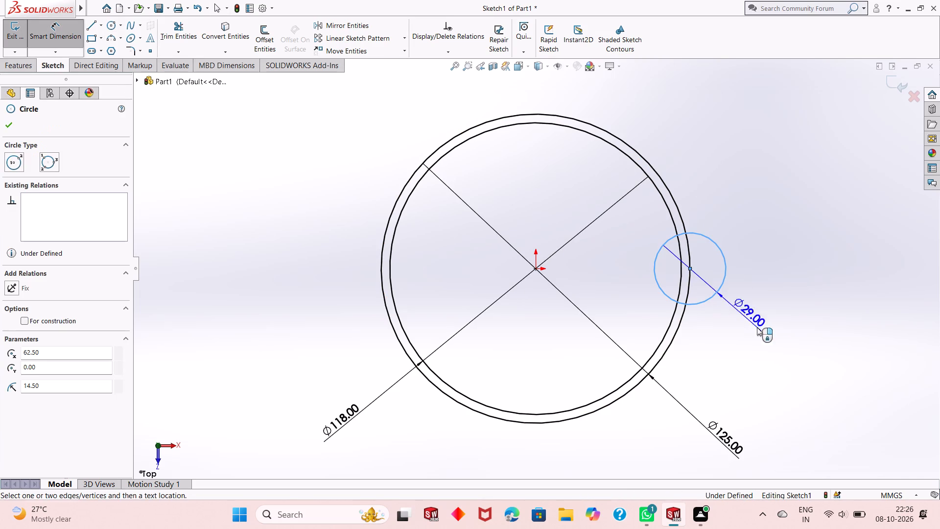
left_click(806, 358)
key("Return")
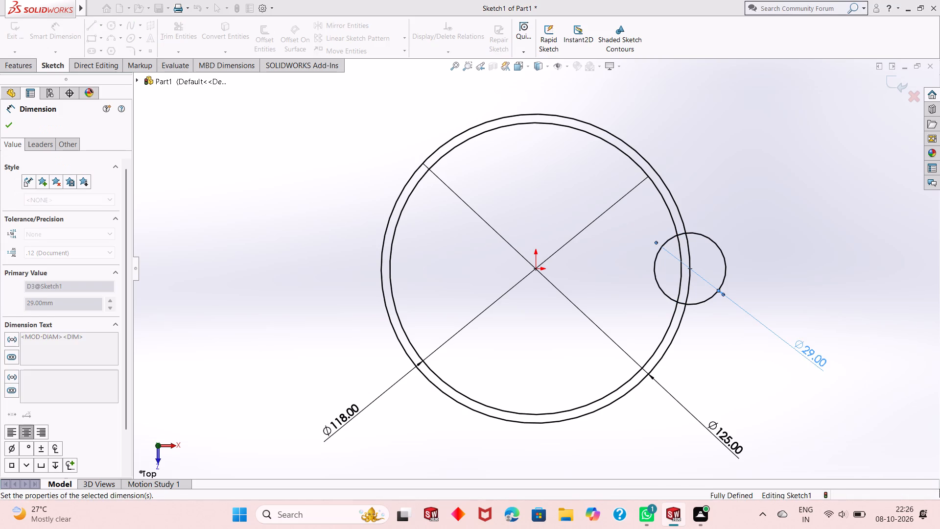
right_click(787, 283)
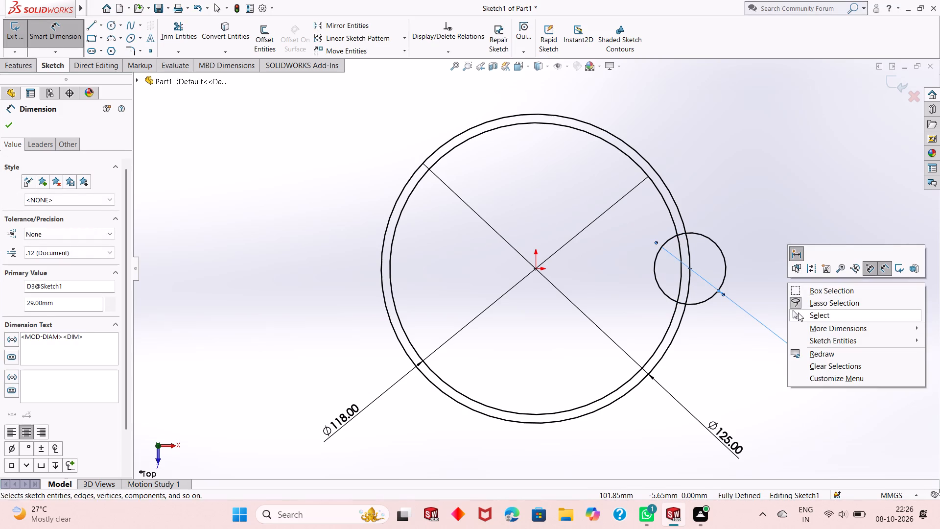
left_click(798, 313)
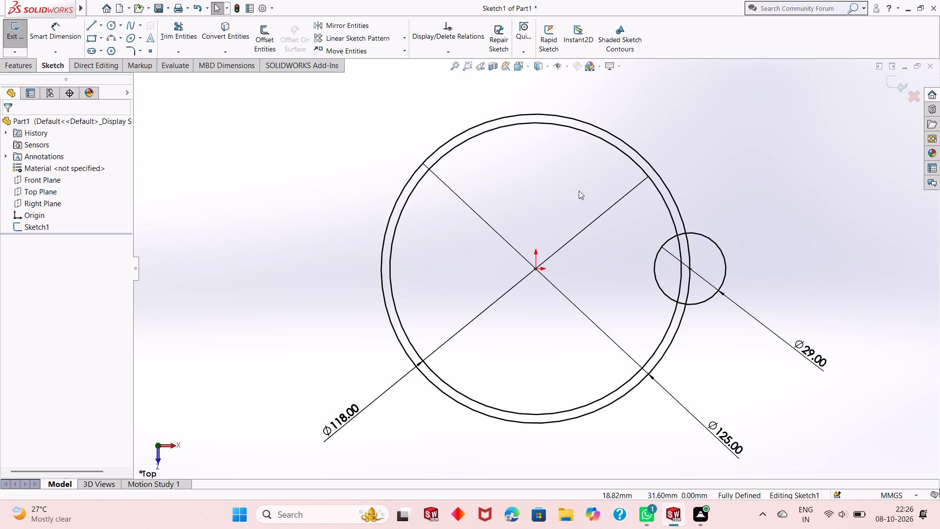
Sketch a small circle of about 12.9 mm radius centred on the left quadrant point of the 125 mm circle.
left_click(112, 24)
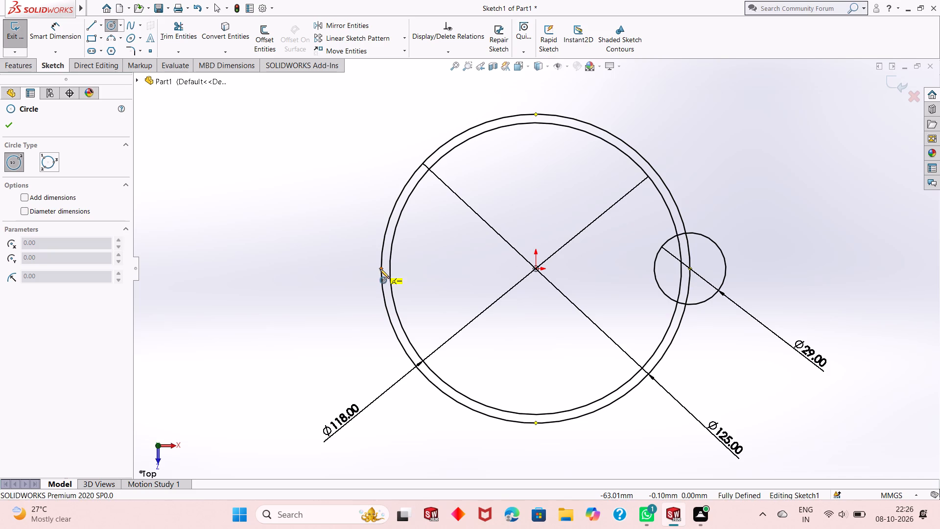
left_click(380, 269)
left_click(413, 274)
right_click(275, 226)
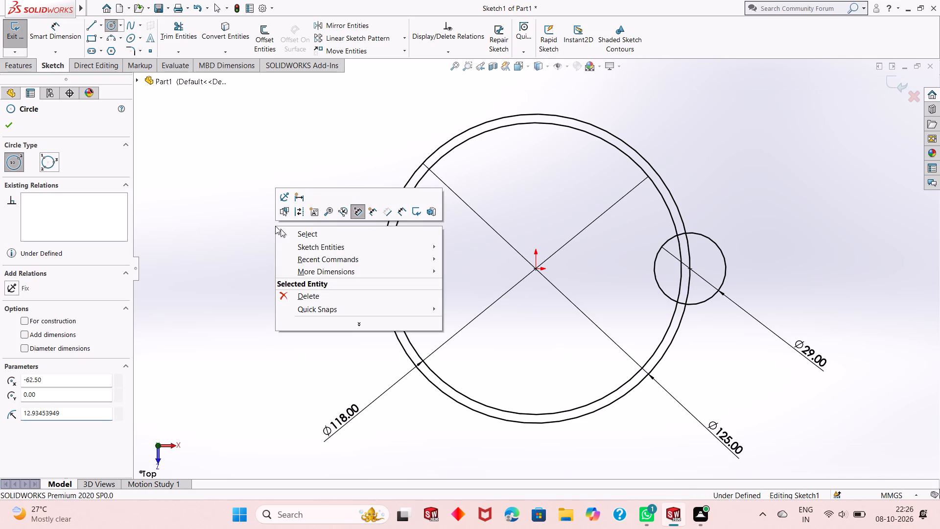
left_click(296, 235)
Add an Equal relation between the left small circle and the 29 mm circle on the right.
left_click(375, 302)
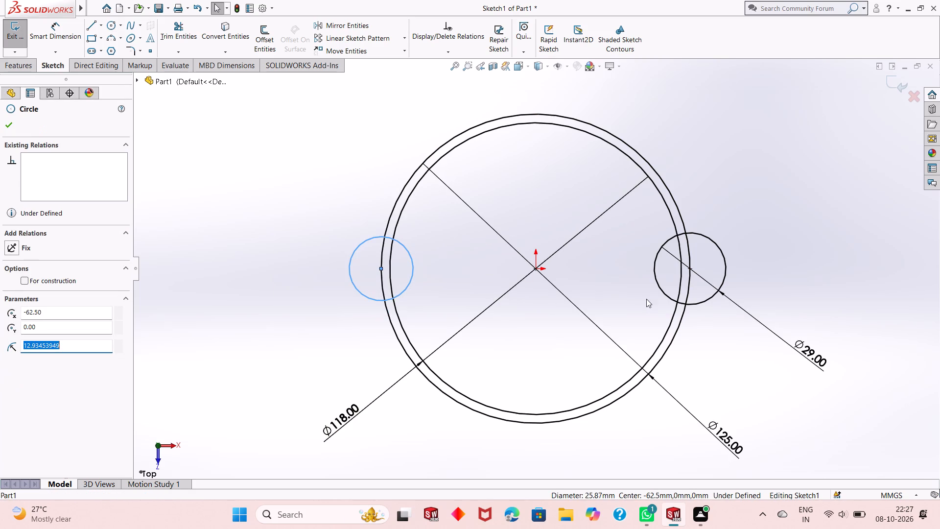
left_click(700, 304, "ctrl")
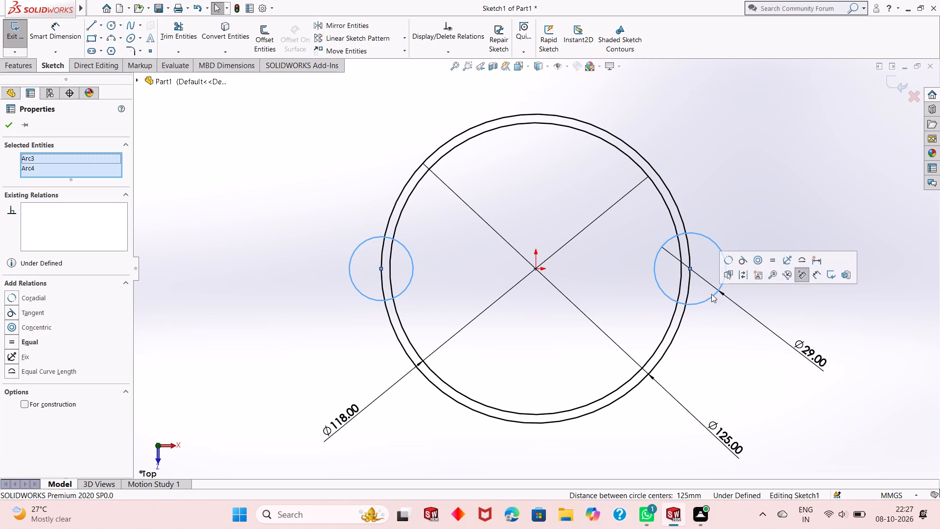
left_click(775, 262)
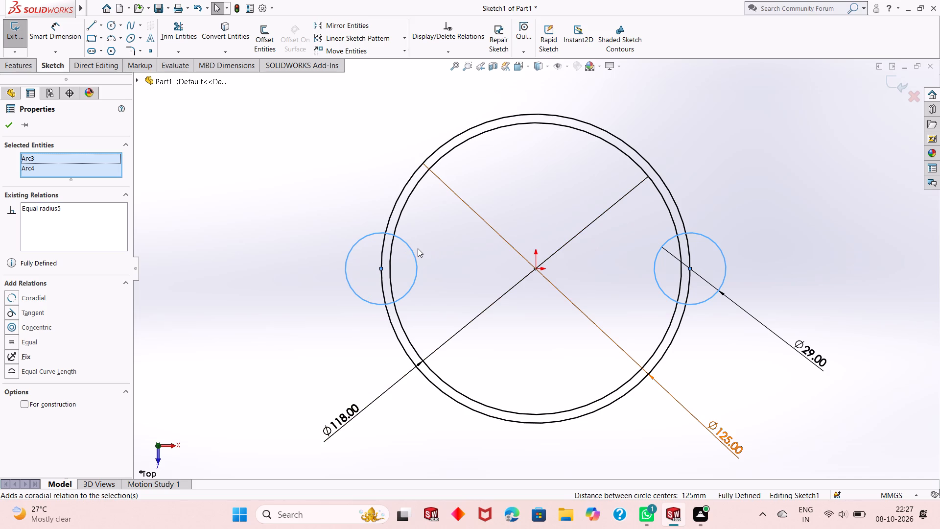
right_click(681, 183)
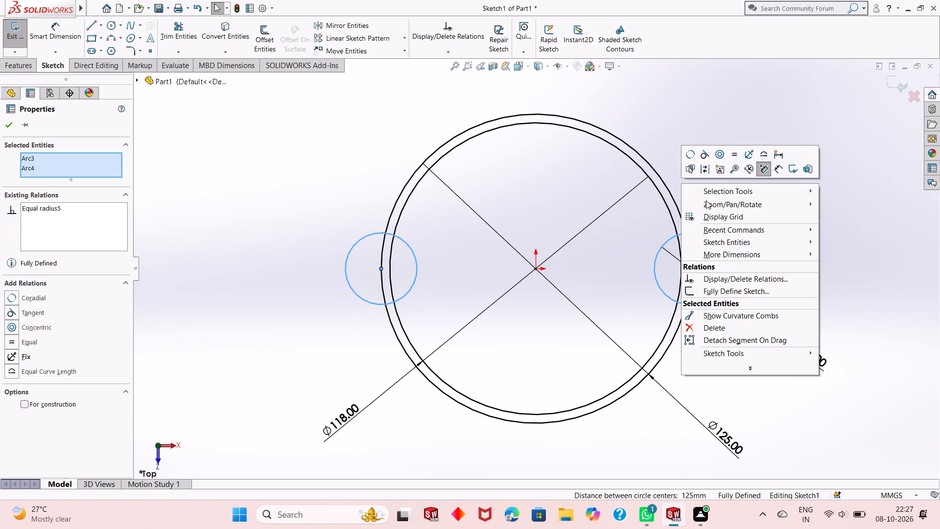
left_click(561, 194)
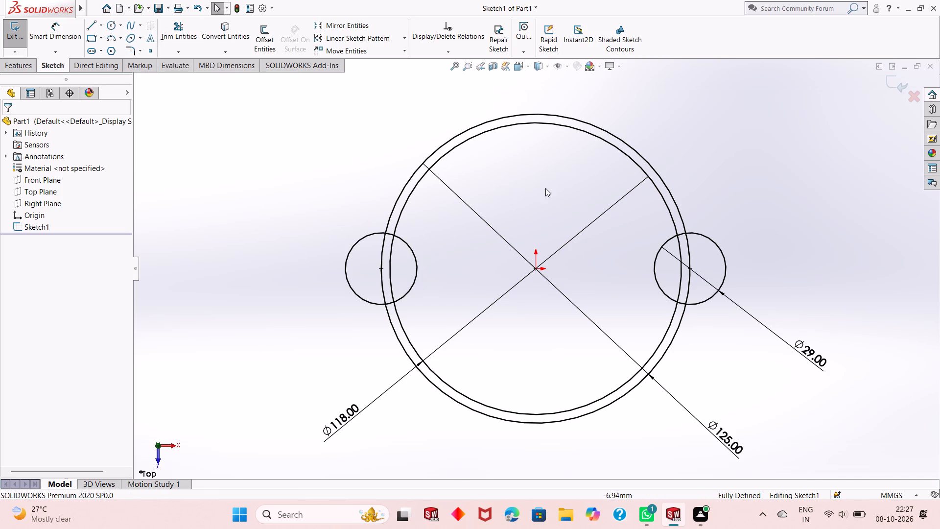
Convert the 125 mm circle to construction geometry.
left_click(678, 321)
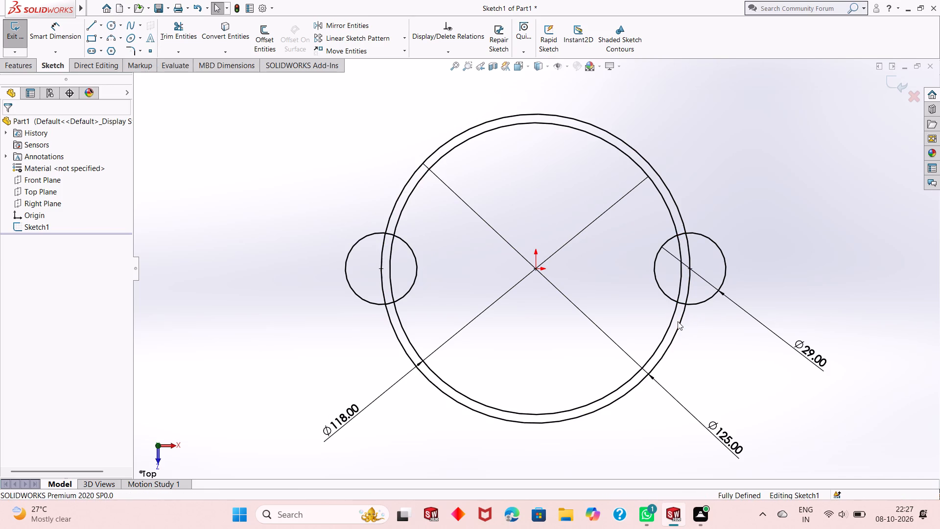
left_click(681, 323)
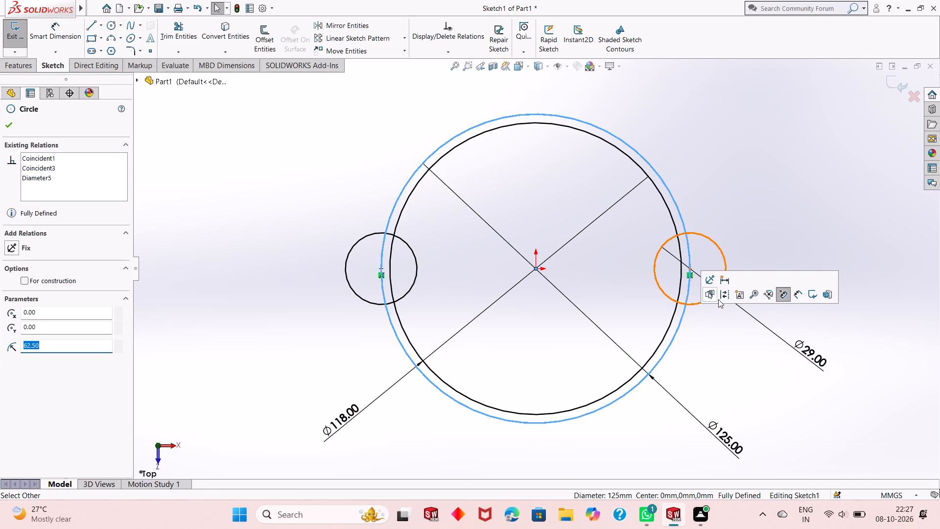
left_click(724, 297)
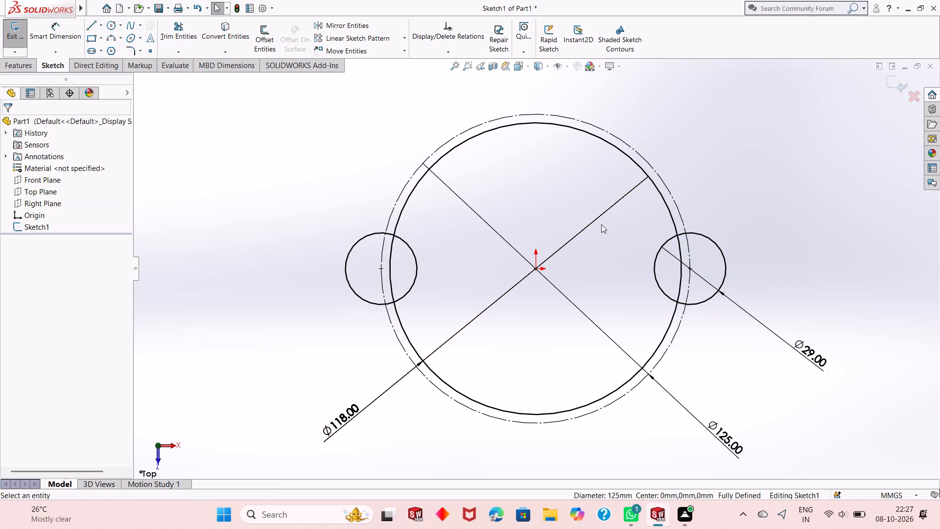
Sketch a circle of about 79.5 mm diameter centred on the origin, inside the 118 mm circle.
left_click(110, 24)
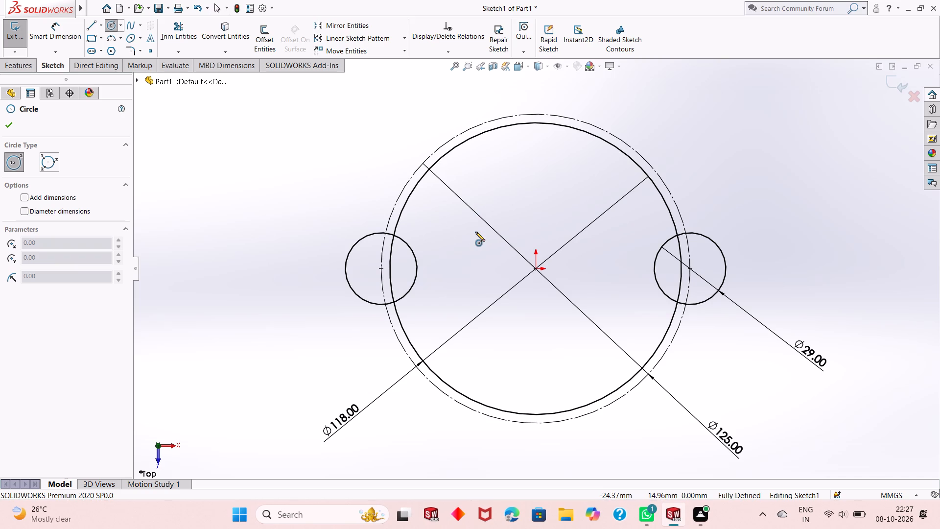
left_click(535, 270)
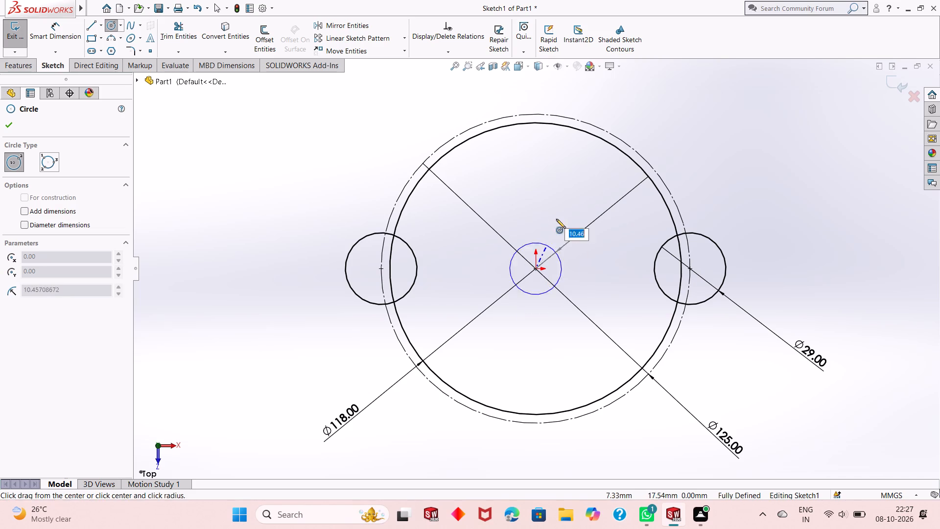
left_click(563, 174)
right_click(245, 194)
left_click(257, 201)
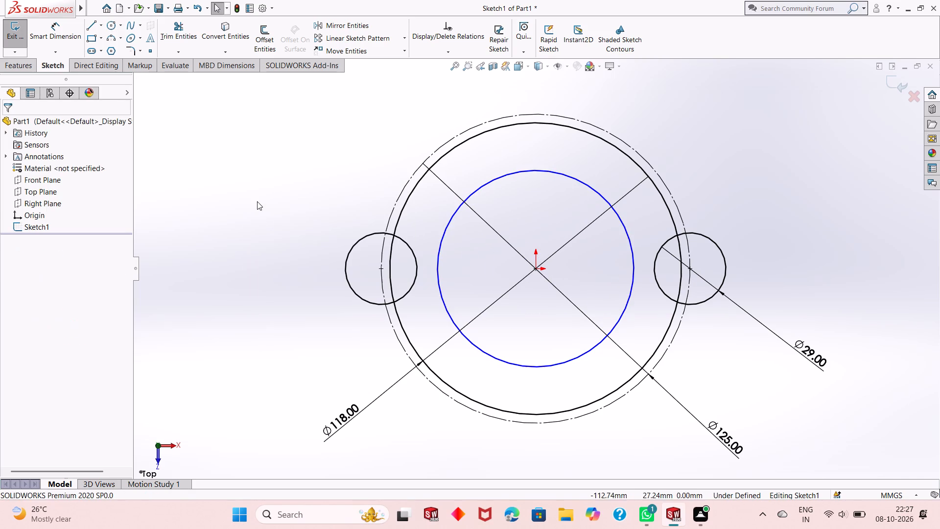
Dimension the inner circle centred on the origin and set its diameter to 108 mm.
left_click(60, 28)
left_click(483, 346)
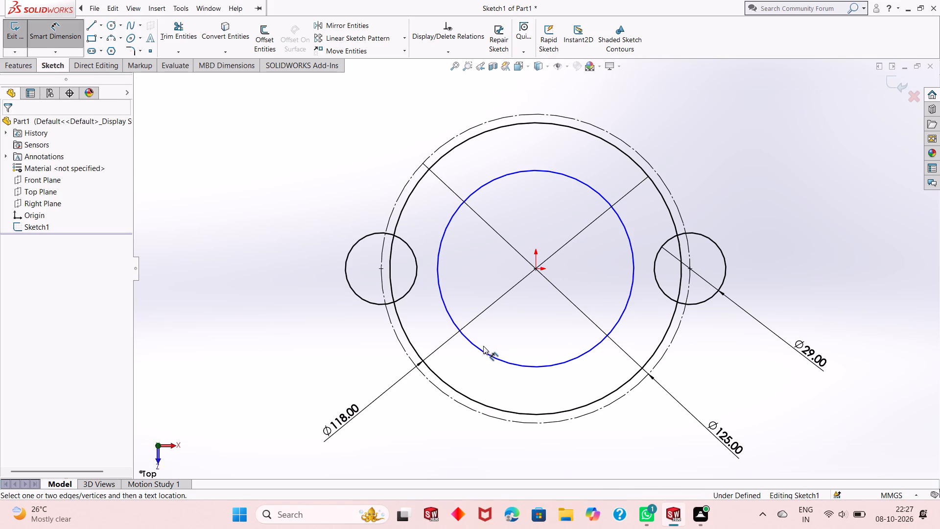
left_click(485, 355)
left_click(258, 410)
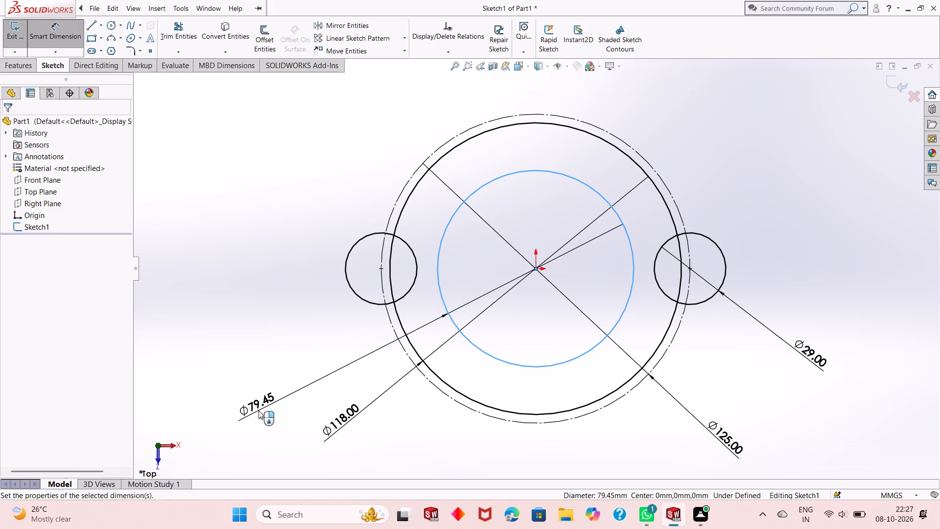
type("54+54")
key("Return")
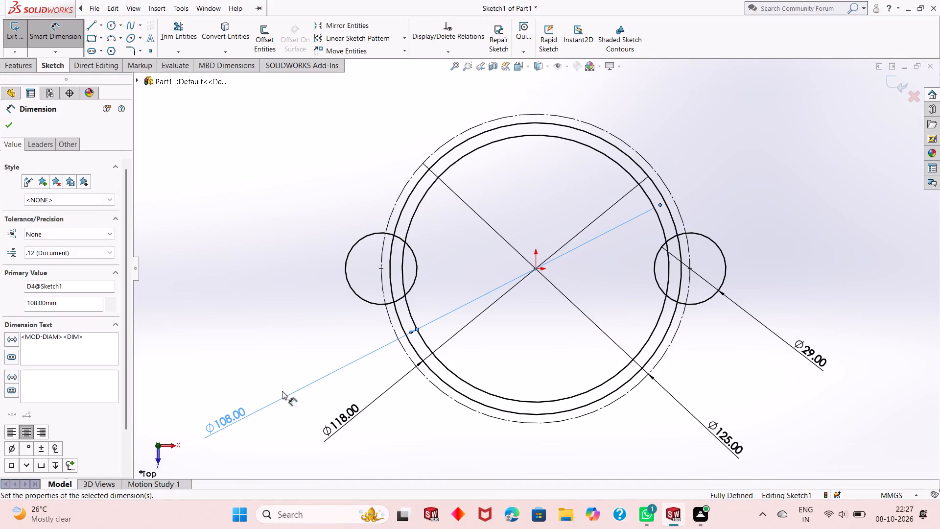
right_click(295, 213)
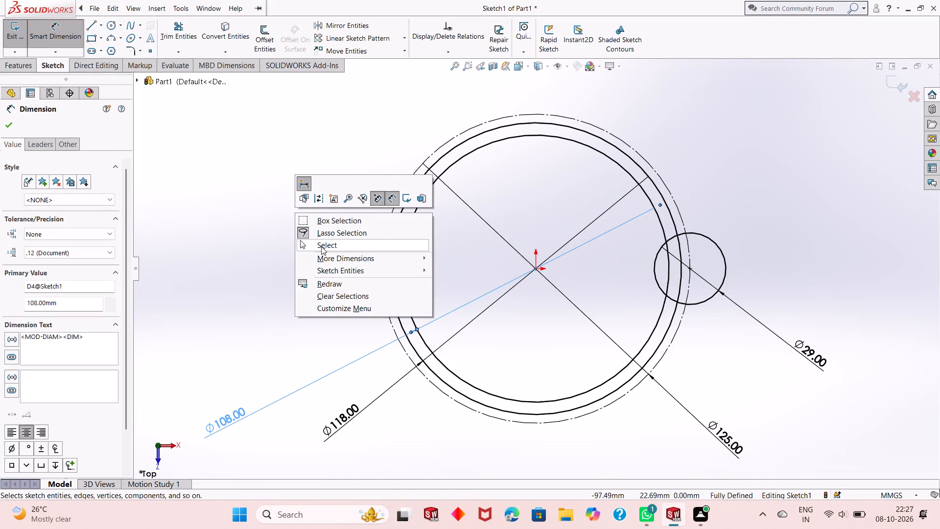
left_click(321, 246)
Convert the 108 mm circle to construction geometry.
left_click(476, 149)
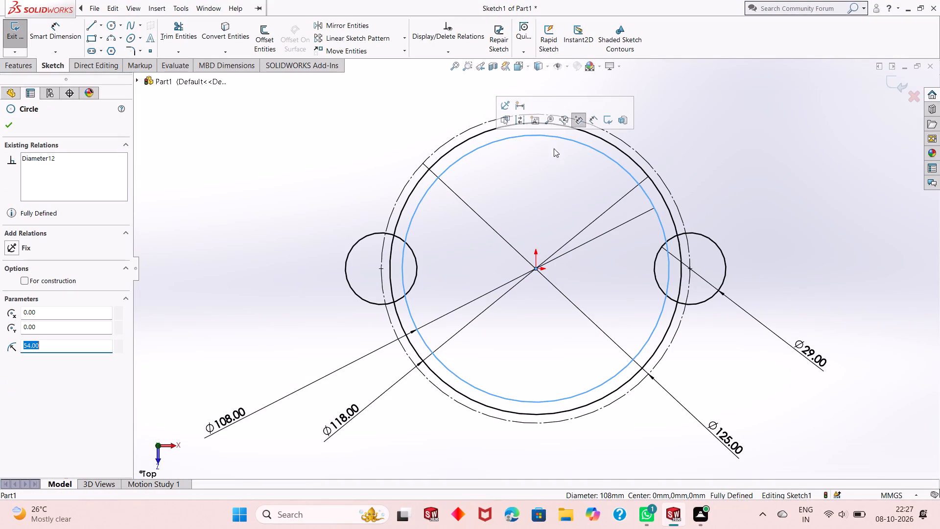
left_click(519, 123)
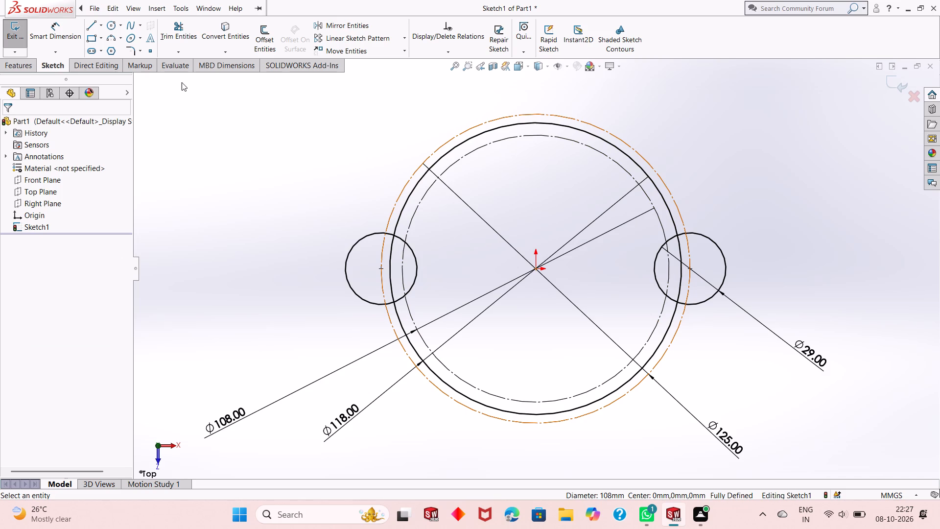
left_click(112, 27)
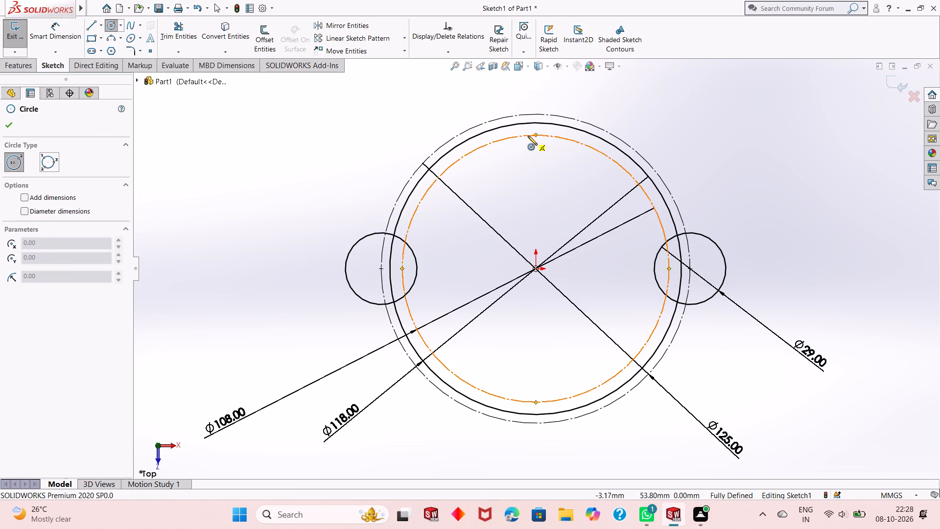
key("Escape")
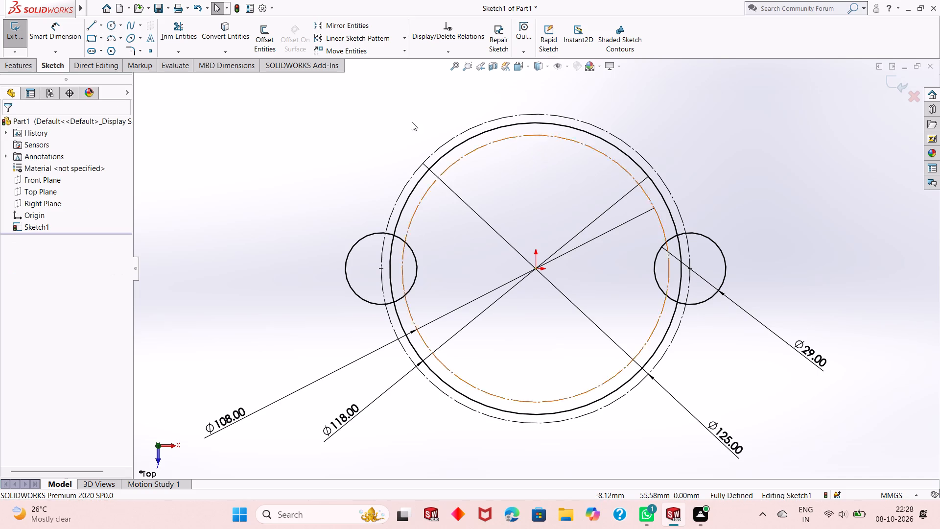
Sketch a centerline about 80.5 mm long from the origin diagonally up and right, past the 125 mm circle, at about 49° to horizontal.
left_click(104, 28)
left_click(109, 49)
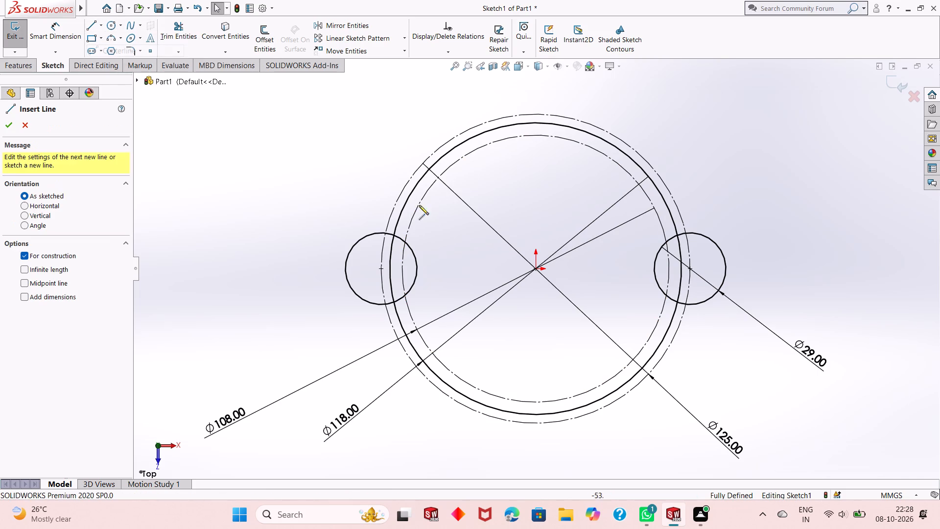
left_click(534, 271)
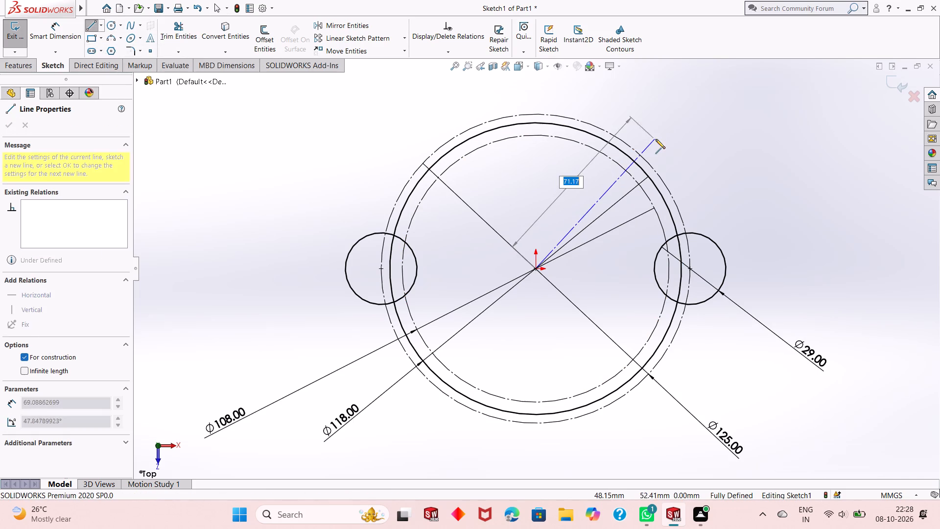
left_click(666, 119)
right_click(666, 119)
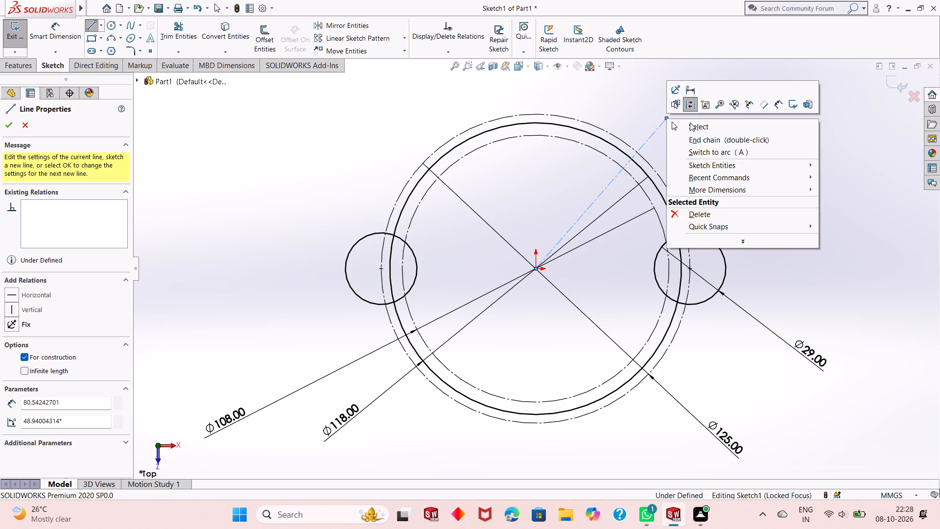
left_click(690, 123)
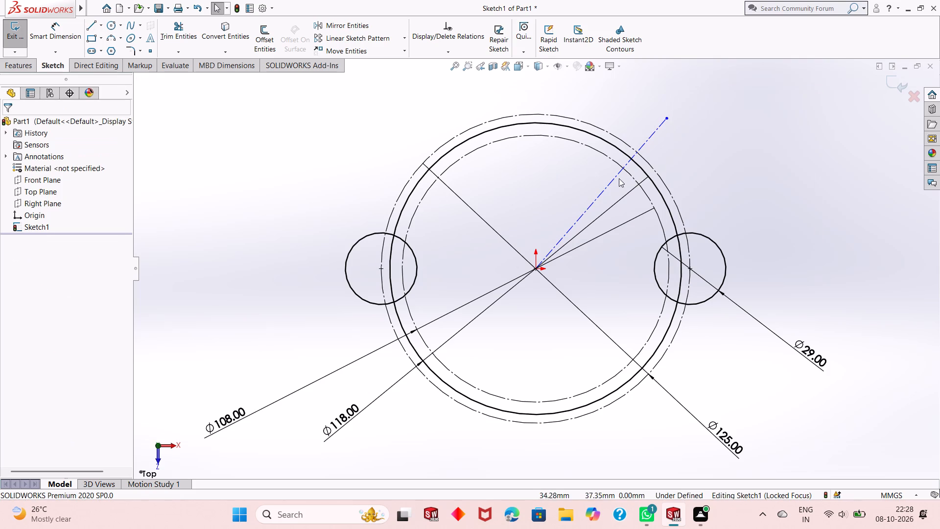
Dimension the angle between the diagonal centerline and the vertical direction through the origin, and set it to 45°.
left_click(51, 38)
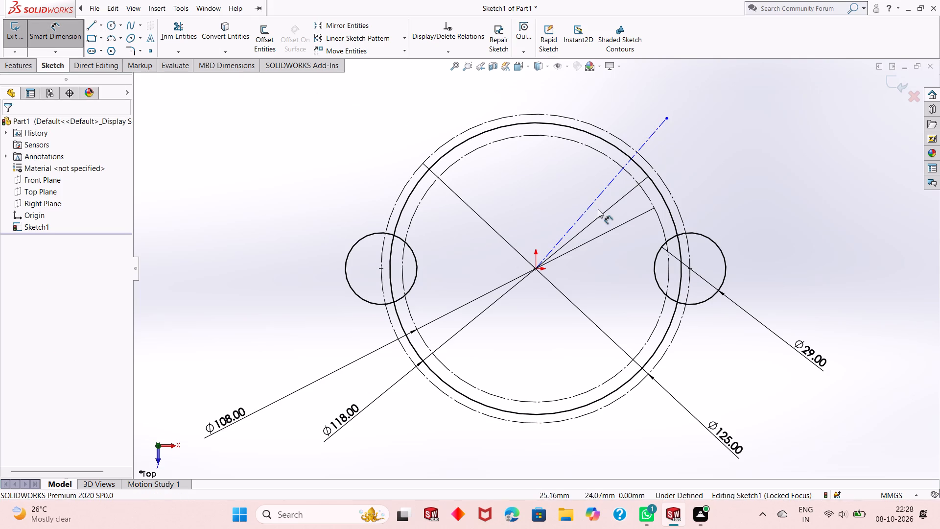
left_click(595, 199)
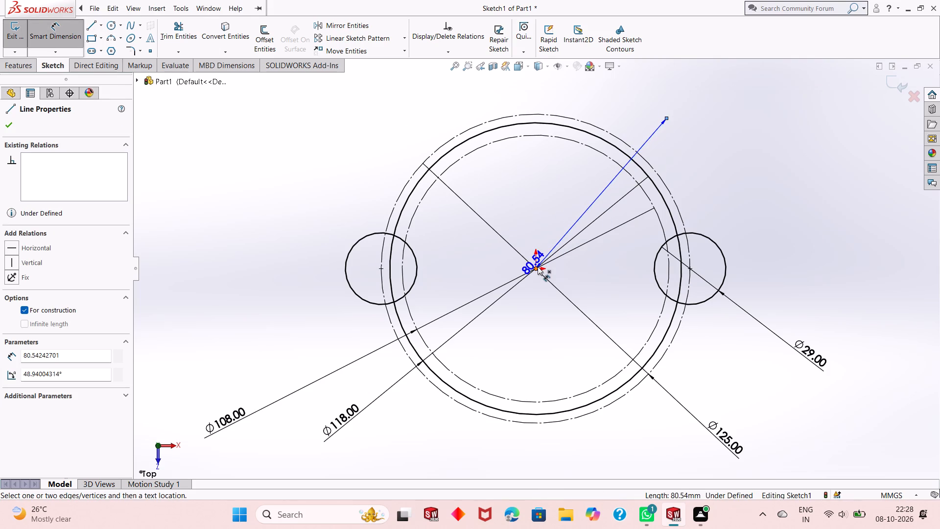
left_click(538, 266)
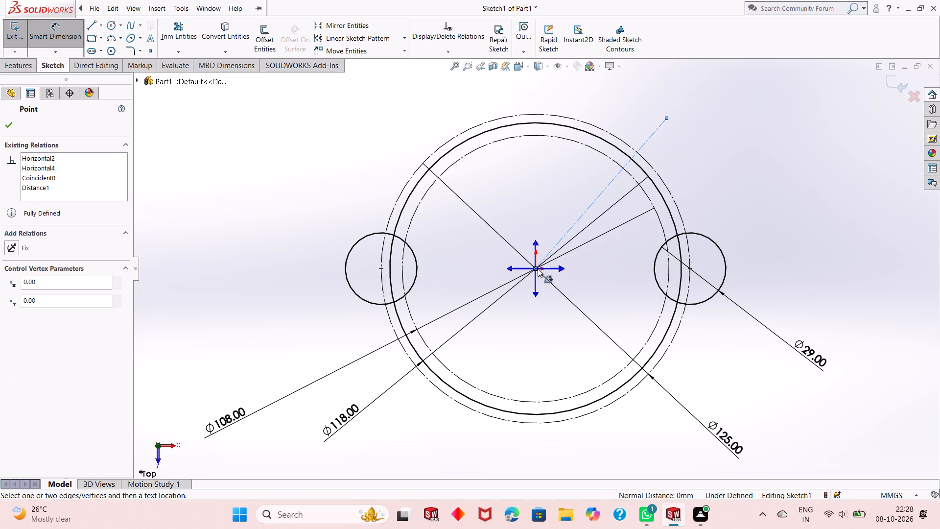
left_click(534, 243)
left_click(549, 240)
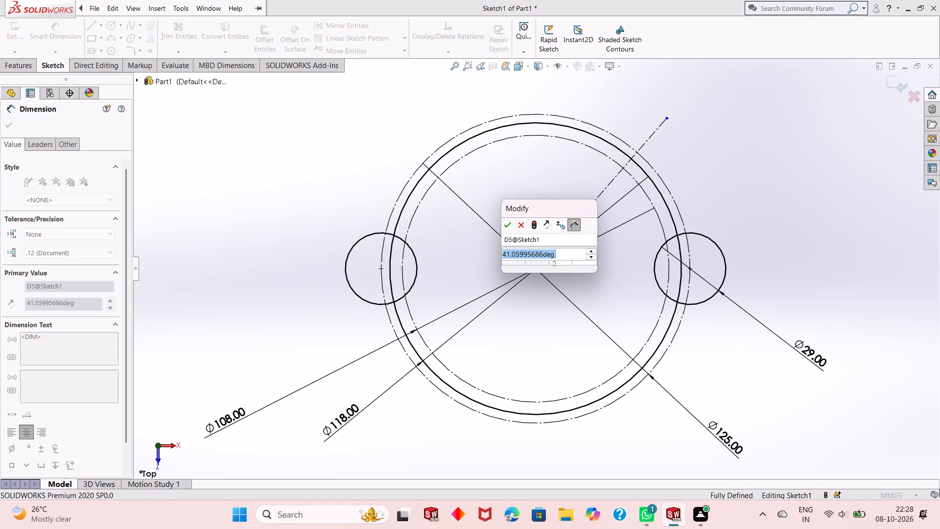
type("45")
key("Return")
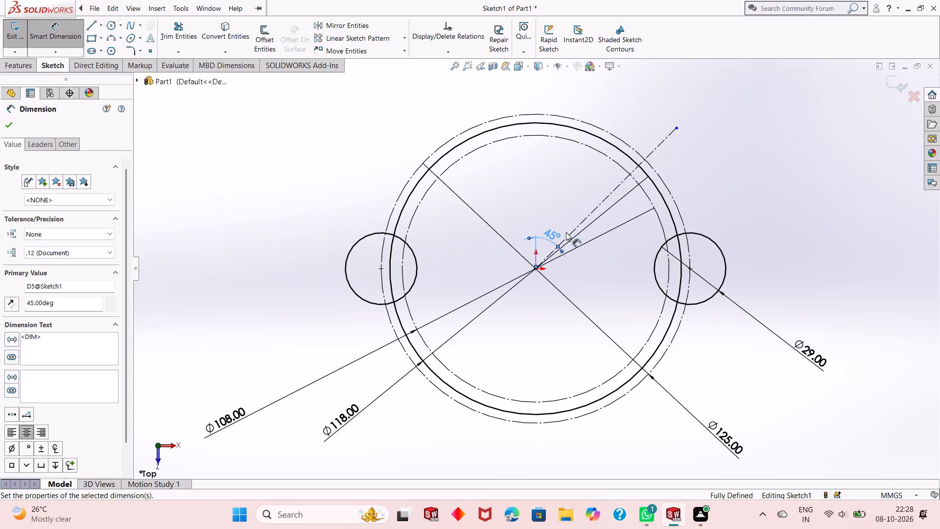
right_click(746, 162)
left_click(791, 196)
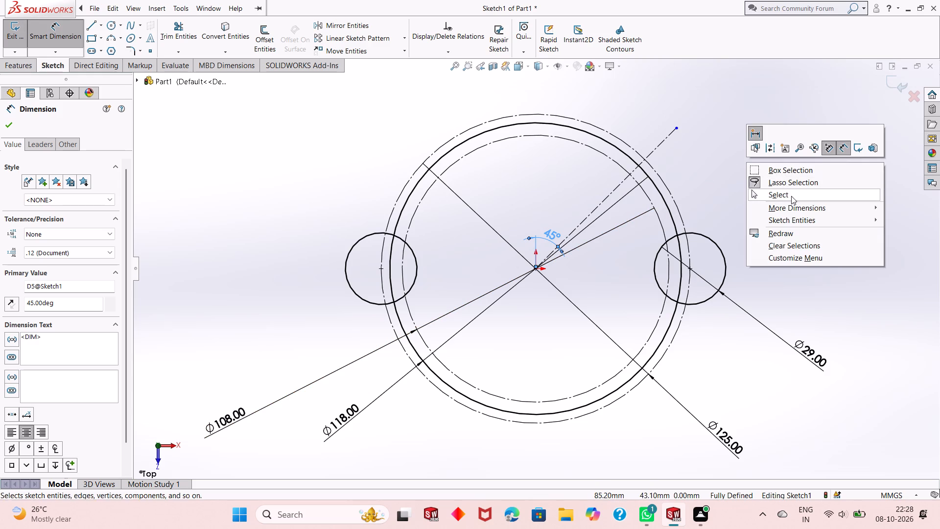
Sketch a circle of about 7.1 mm diameter centred where the 45° centerline crosses the 108 mm construction circle.
scroll(623, 204, "down", 6)
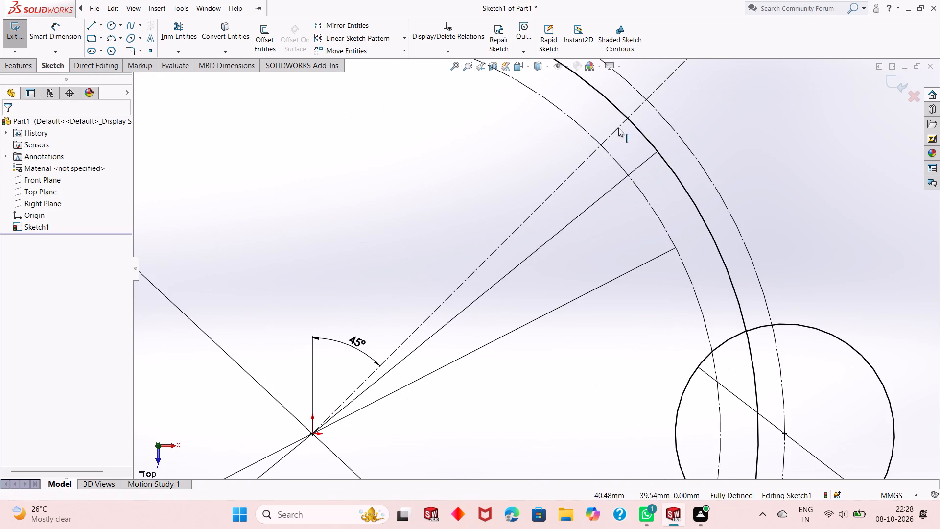
scroll(618, 127, "down", 2)
scroll(611, 168, "up", 5)
scroll(581, 210, "up", 2)
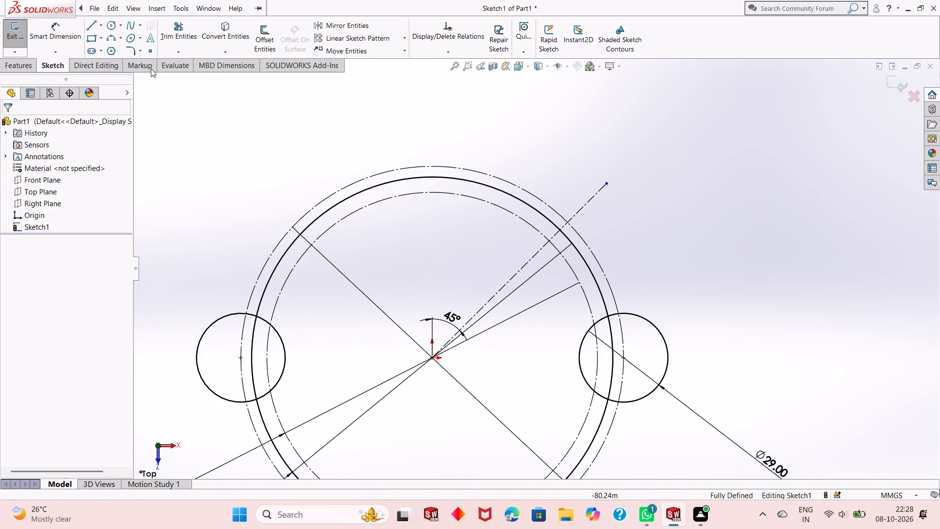
left_click(108, 27)
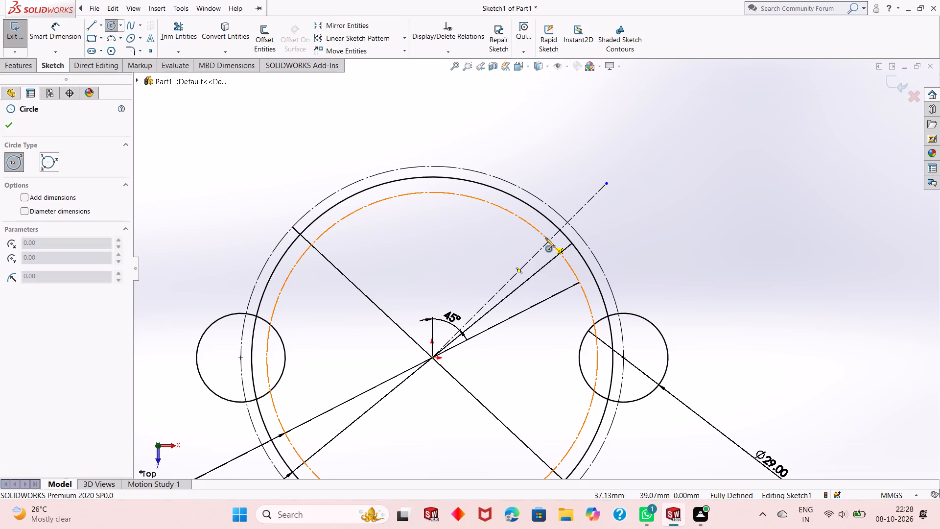
scroll(545, 238, "up", 3)
scroll(539, 253, "down", 7)
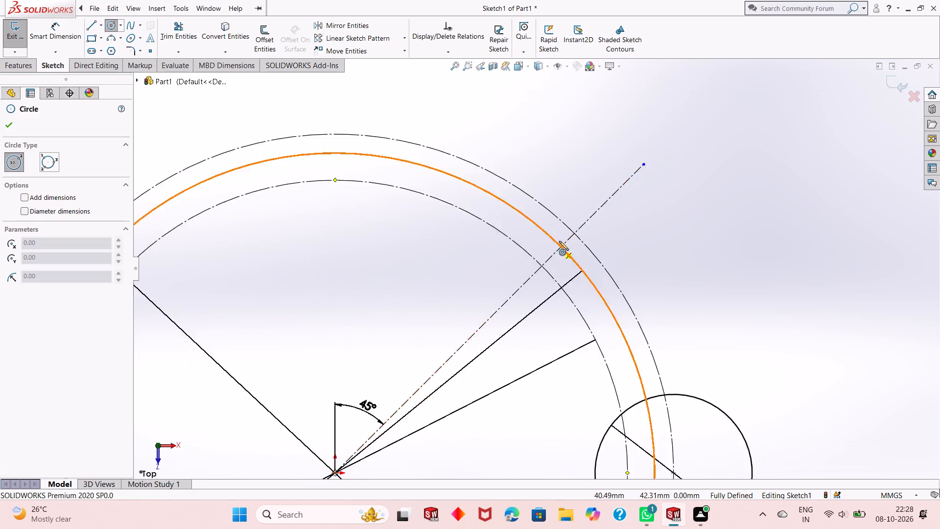
scroll(559, 241, "down", 1)
scroll(572, 294, "down", 3)
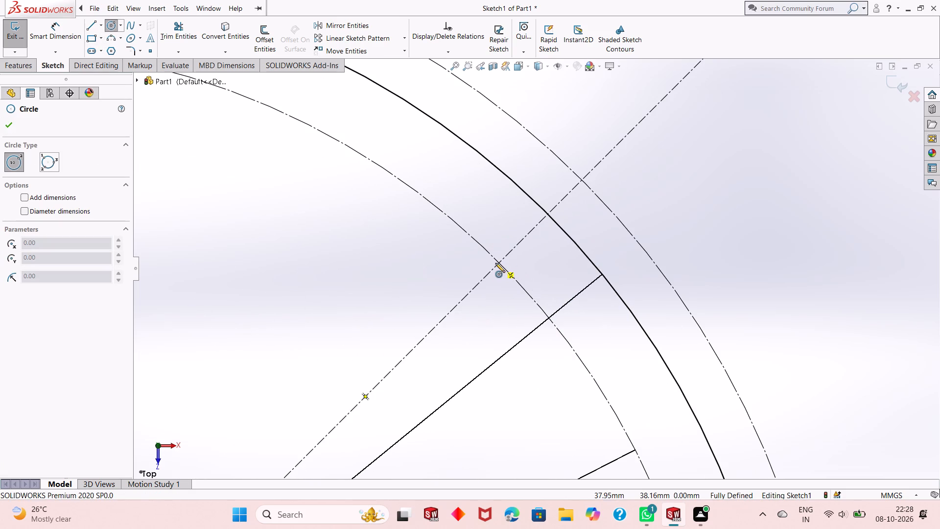
left_click(499, 262)
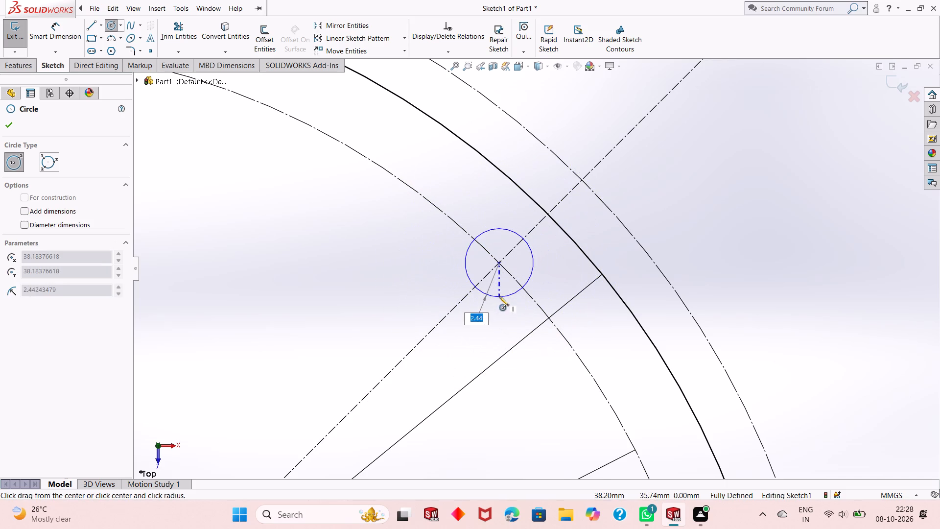
left_click(503, 312)
right_click(634, 190)
left_click(647, 196)
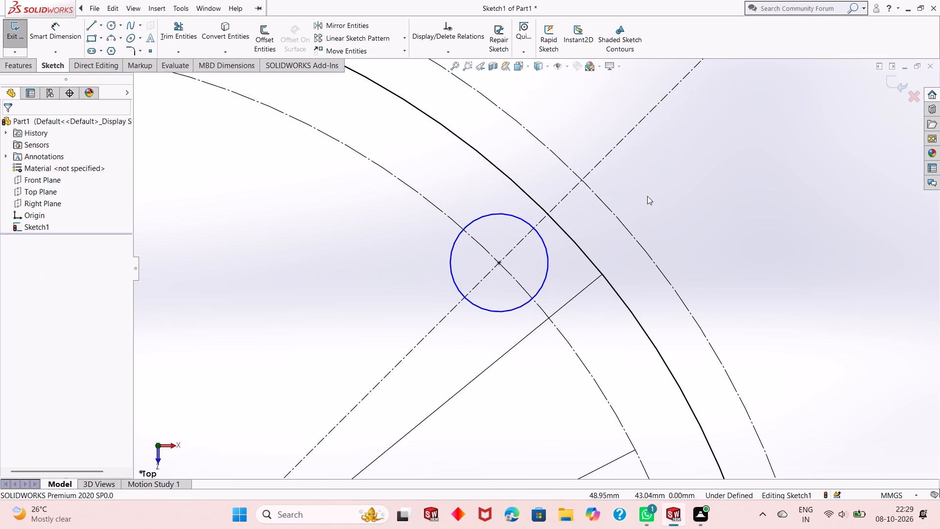
Dimension the small circle on the 45° centerline and set its diameter to 26 mm.
scroll(569, 204, "down", 4)
scroll(564, 216, "up", 10)
scroll(446, 368, "down", 2)
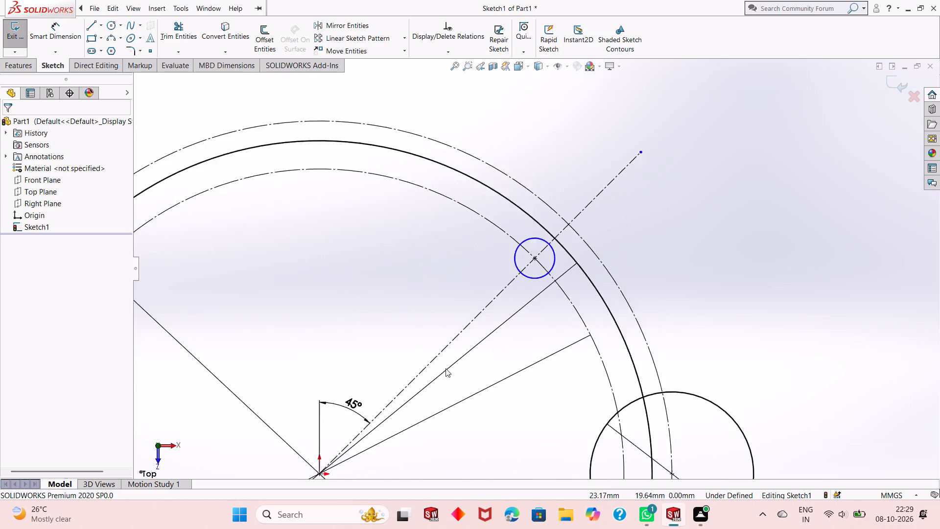
scroll(446, 368, "down", 1)
scroll(600, 236, "down", 1)
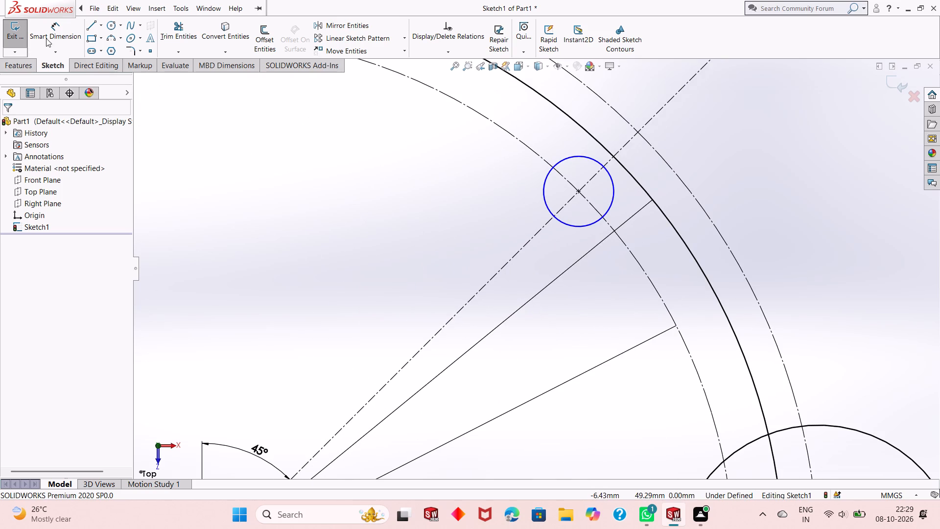
left_click(57, 38)
left_click(577, 225)
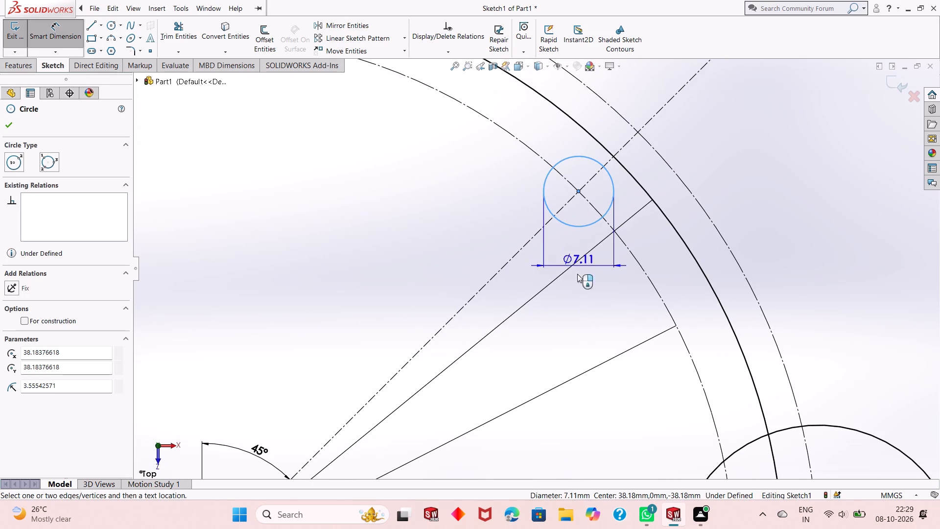
left_click(516, 370)
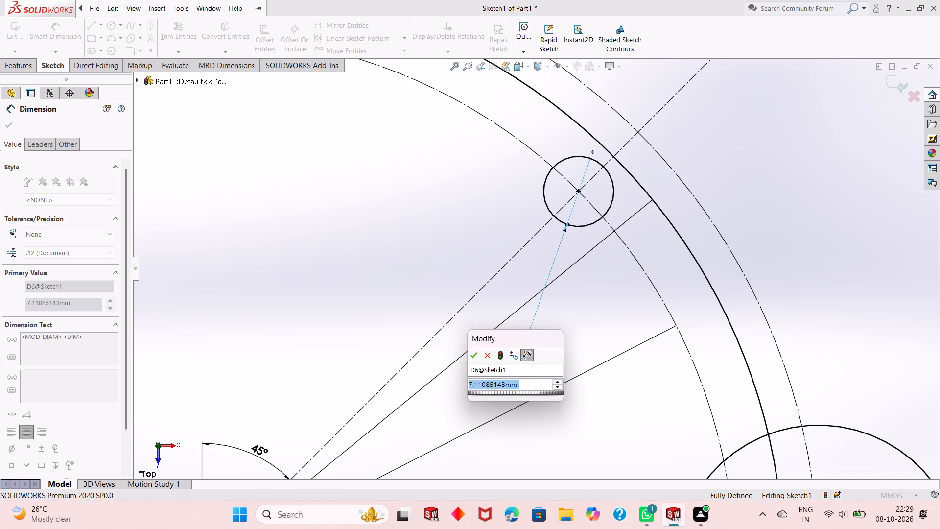
type("26")
key("Return")
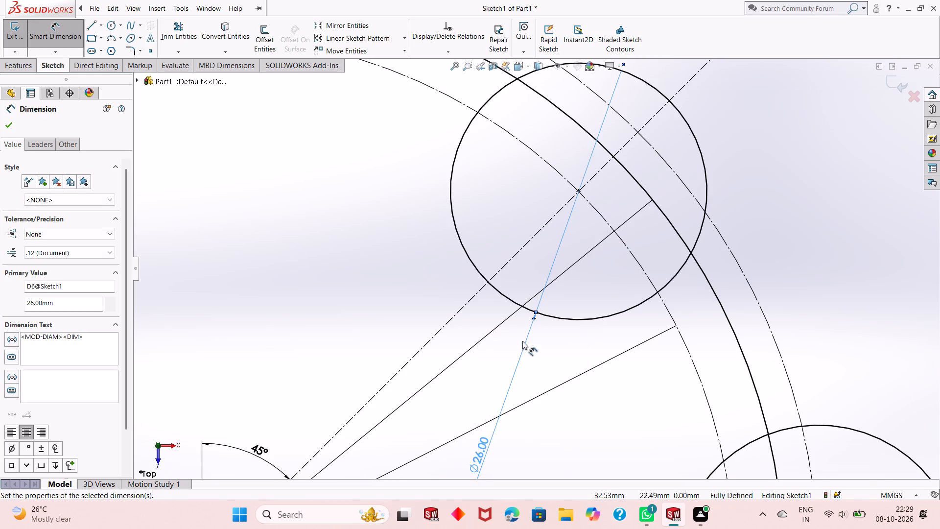
scroll(515, 324, "down", 2)
scroll(515, 324, "up", 9)
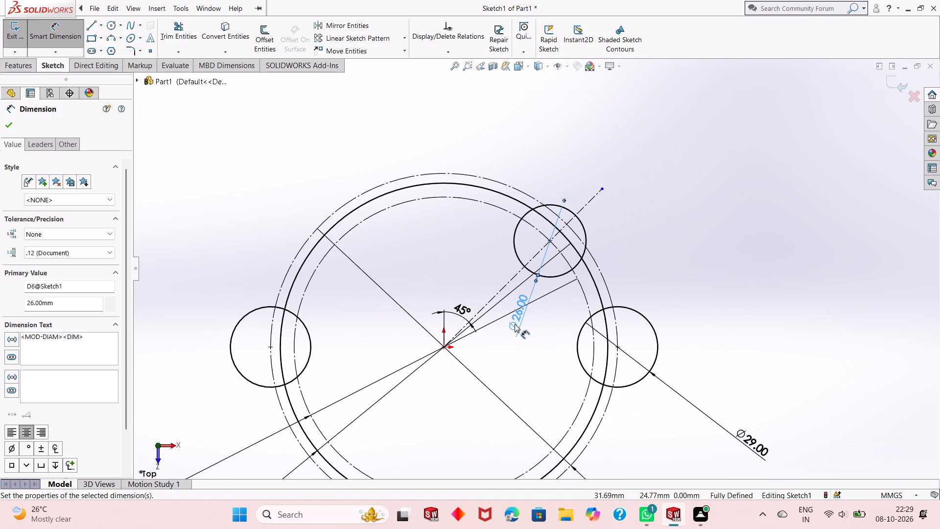
right_click(411, 251)
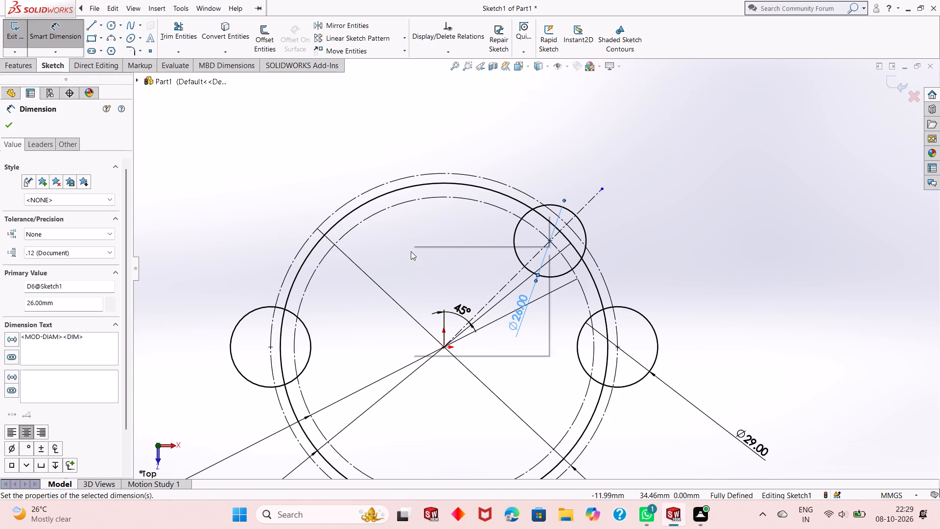
left_click(443, 286)
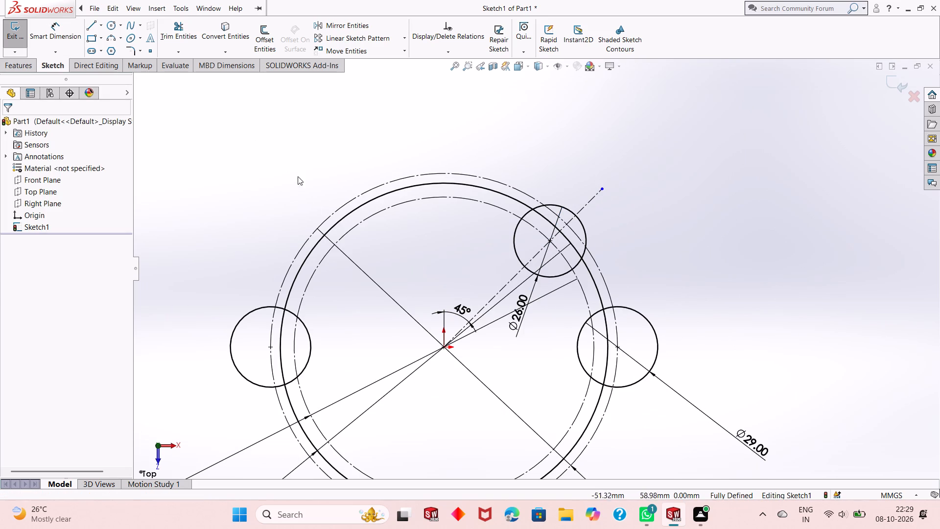
Sketch two circles of about 20 mm and 11.5 mm diameter, concentric with the 26 mm circle on the 45° centerline.
left_click(109, 24)
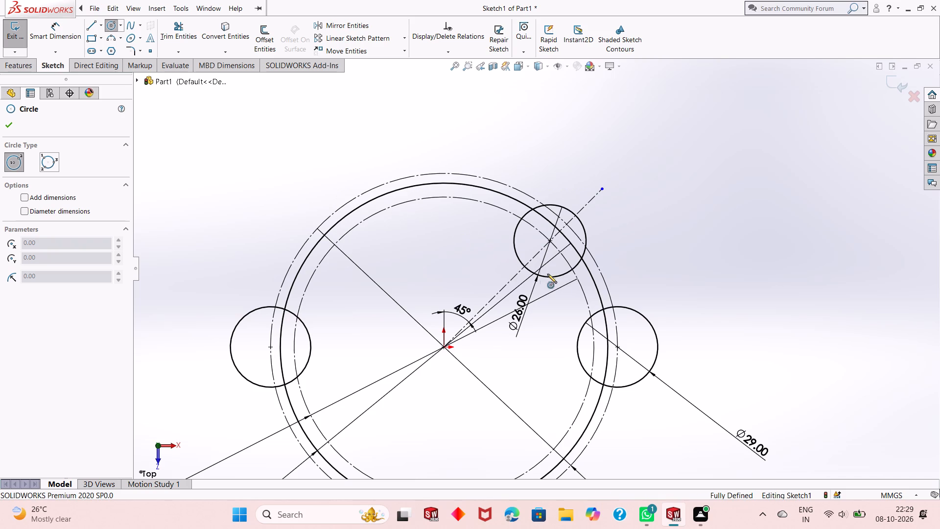
left_click(550, 243)
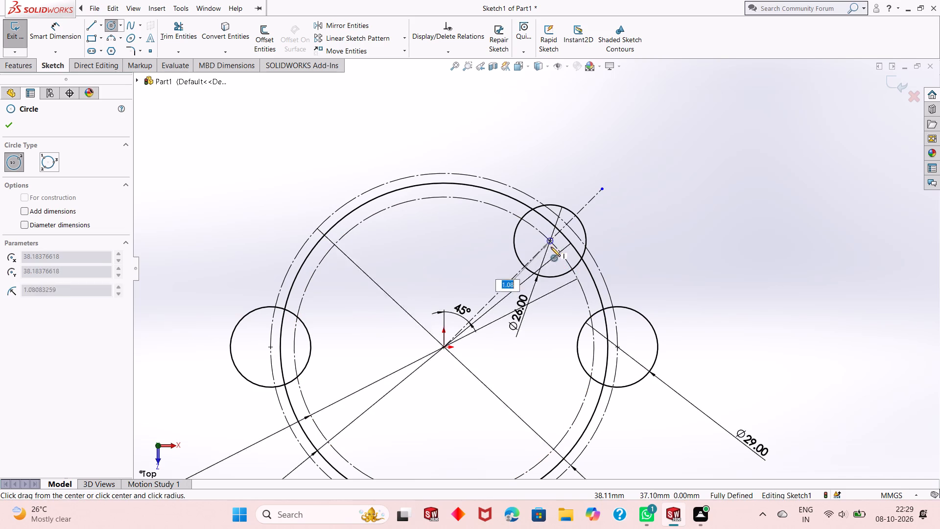
left_click(557, 268)
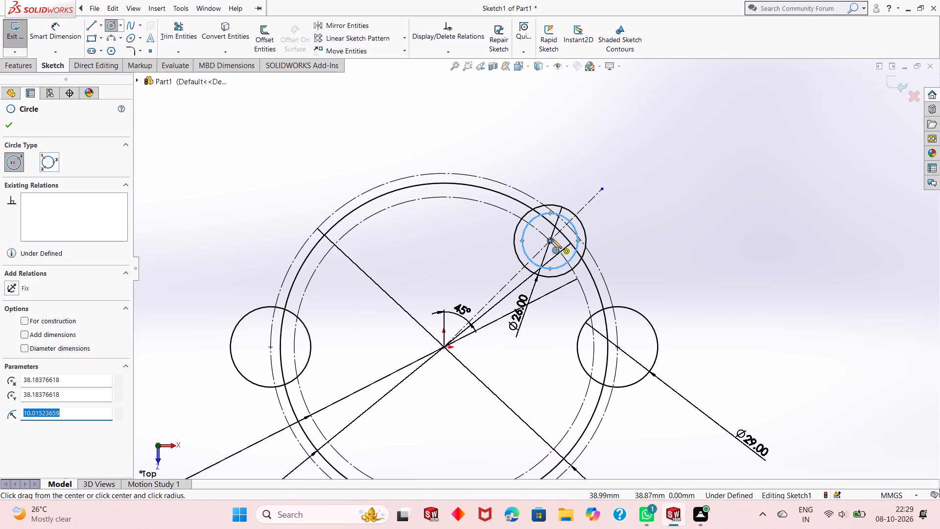
left_click(552, 242)
left_click(557, 255)
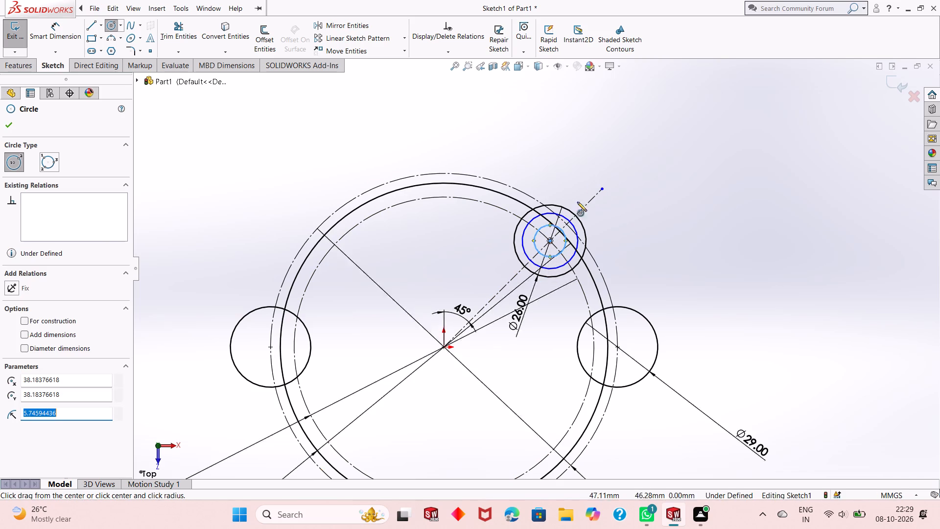
right_click(571, 144)
left_click(577, 151)
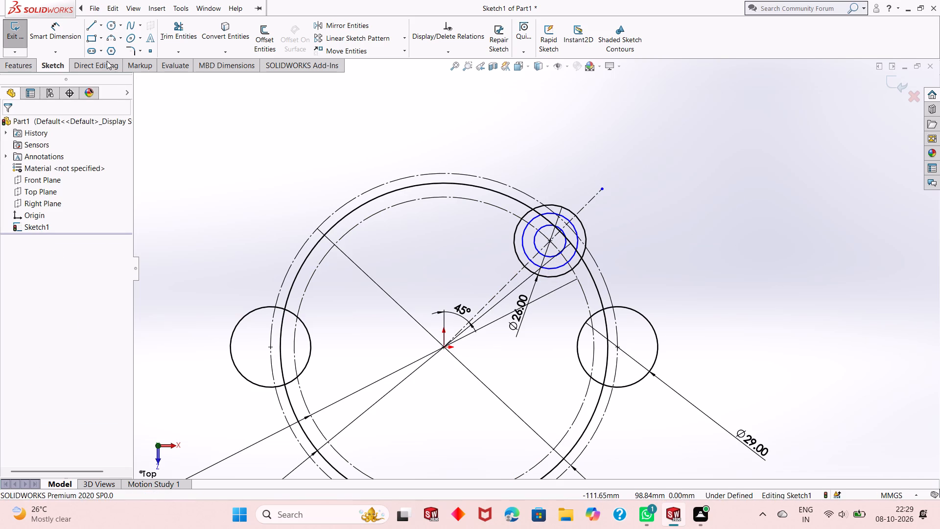
Dimension the larger of the two new inner circles and set its diameter to 18 mm.
left_click(67, 36)
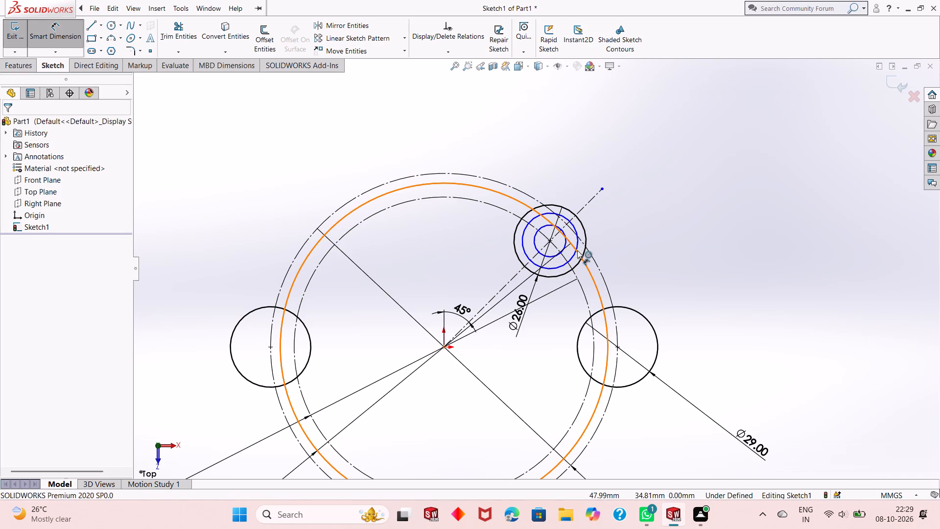
left_click(575, 226)
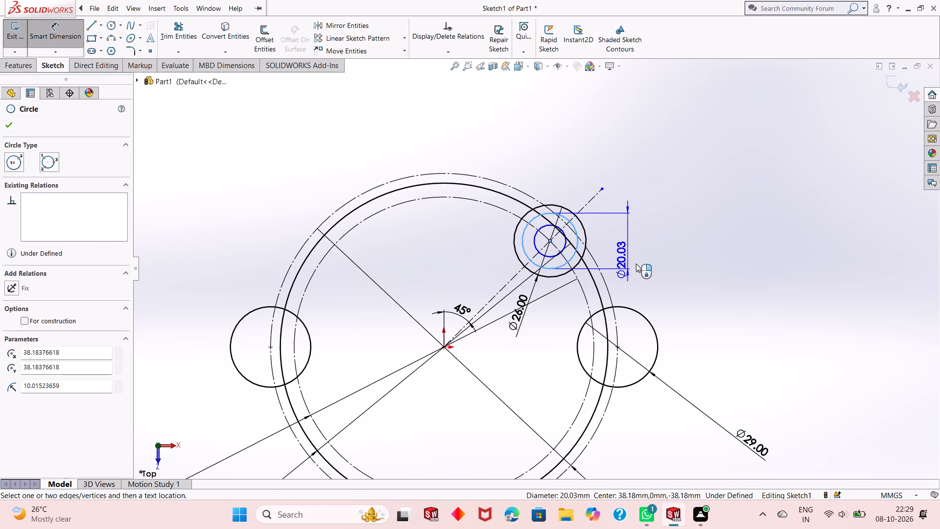
left_click(680, 299)
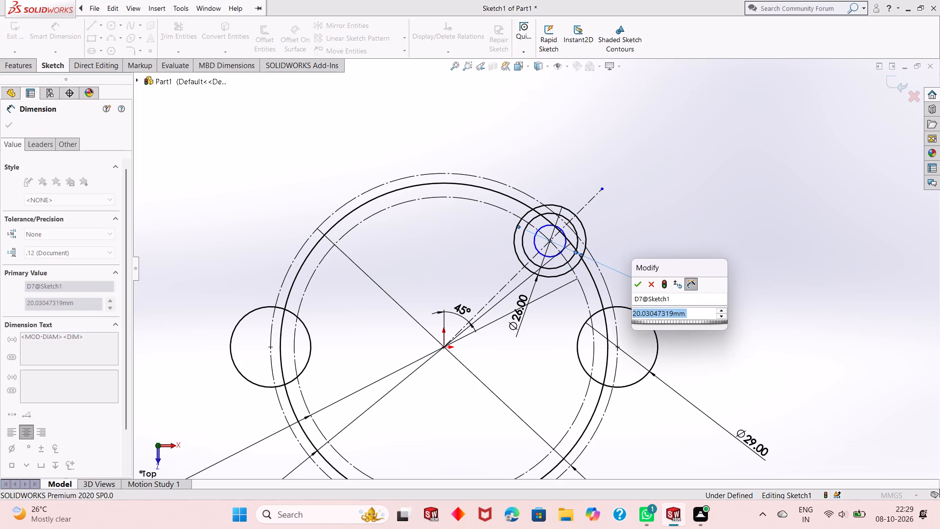
type("18")
key("Return")
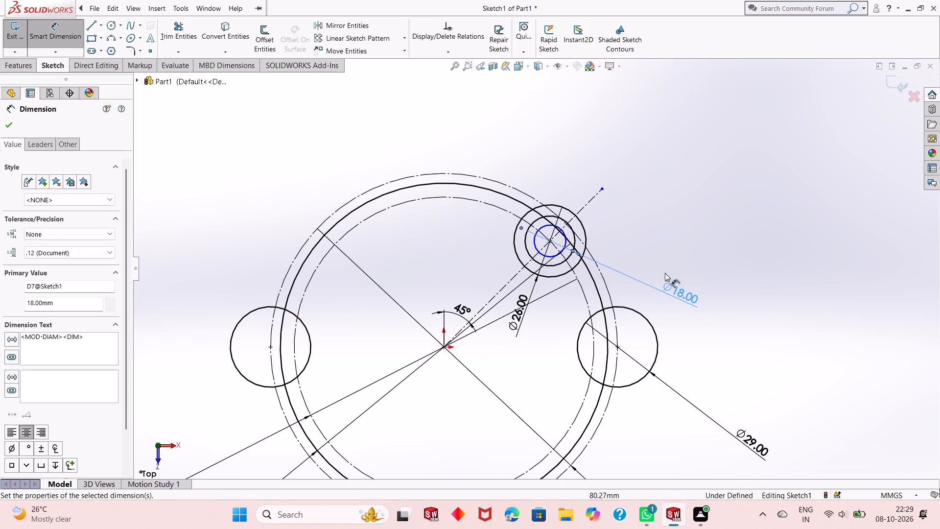
Dimension the innermost circle on the 45° centerline and set its diameter to 12 mm.
left_click(564, 228)
left_click(640, 216)
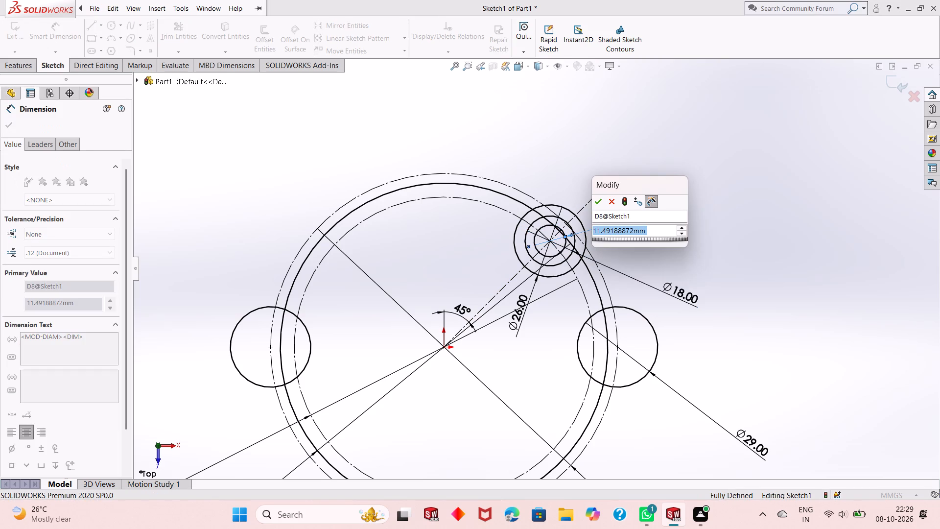
type("12")
key("Return")
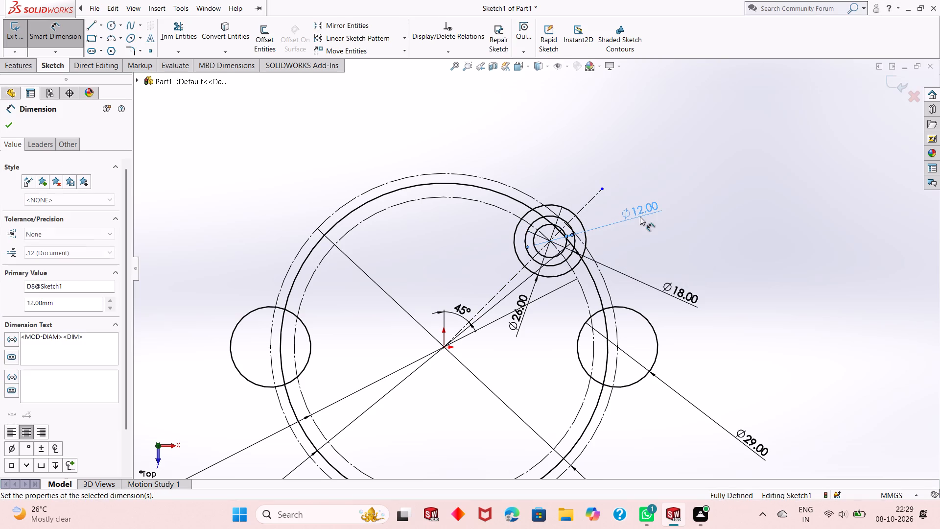
right_click(712, 188)
left_click(742, 218)
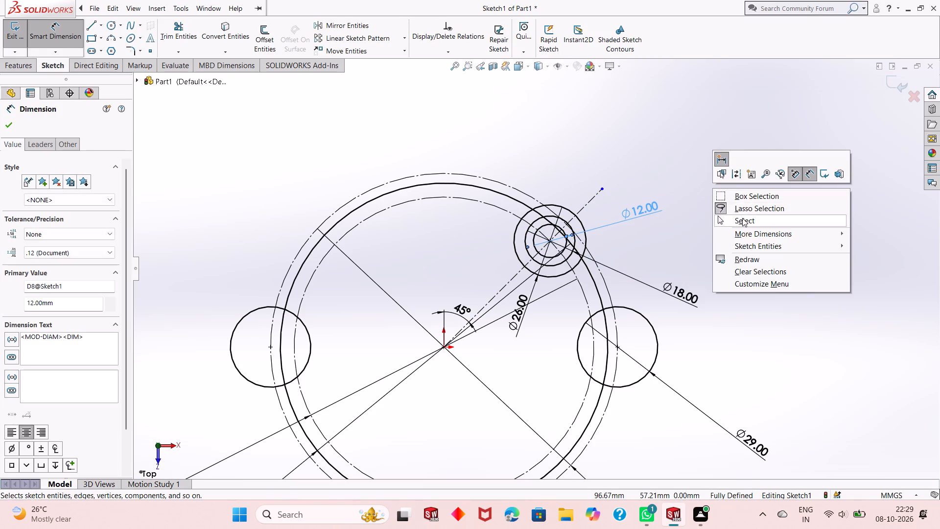
Move the 26 mm diameter dimension outside the large circle, between the 12 mm and 18 mm dimensions.
scroll(524, 257, "down", 1)
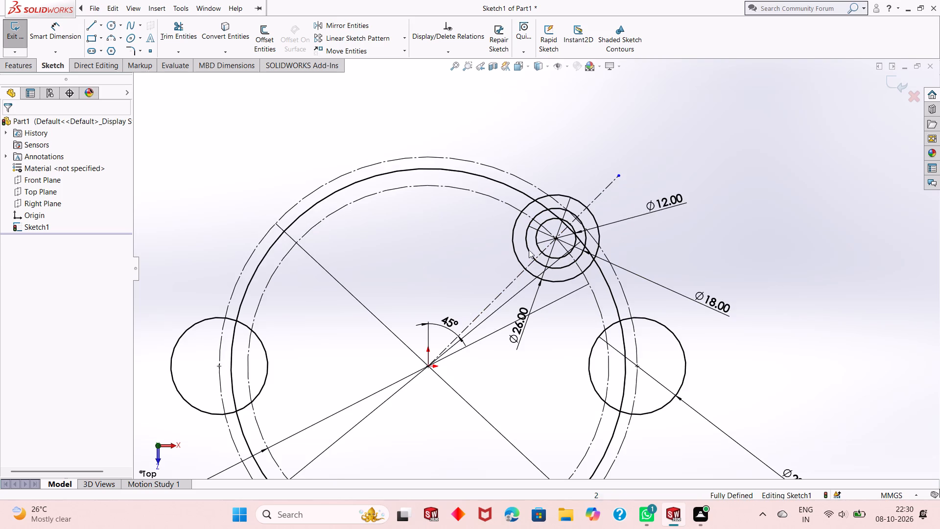
scroll(538, 243, "down", 3)
scroll(538, 243, "up", 4)
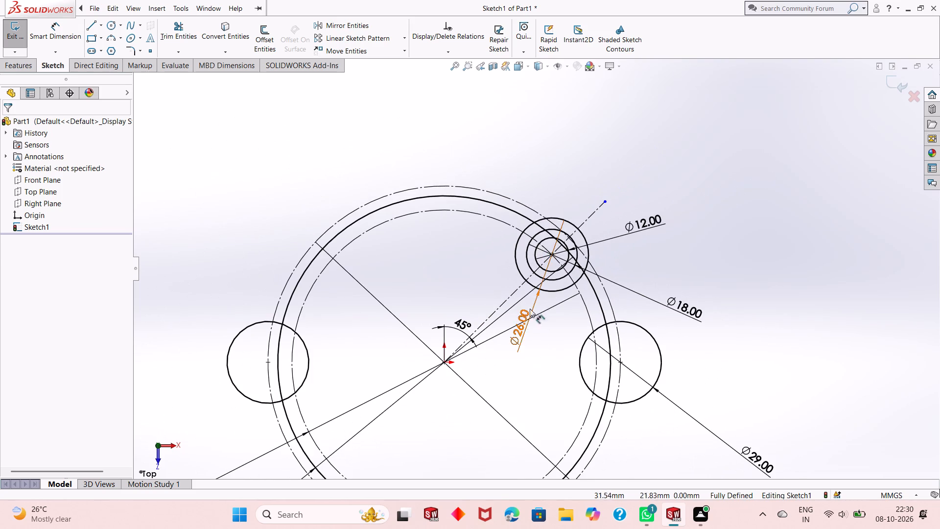
left_click_drag(518, 336, 675, 263)
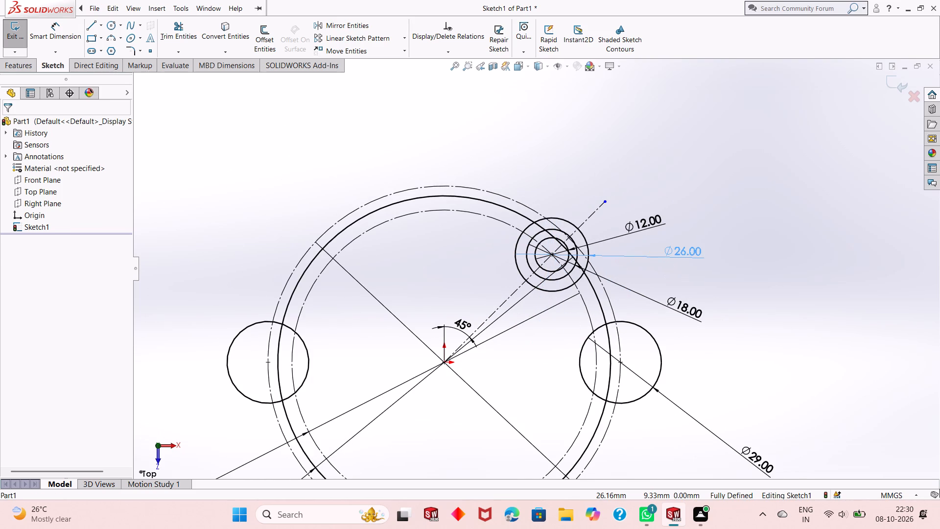
left_click(663, 273)
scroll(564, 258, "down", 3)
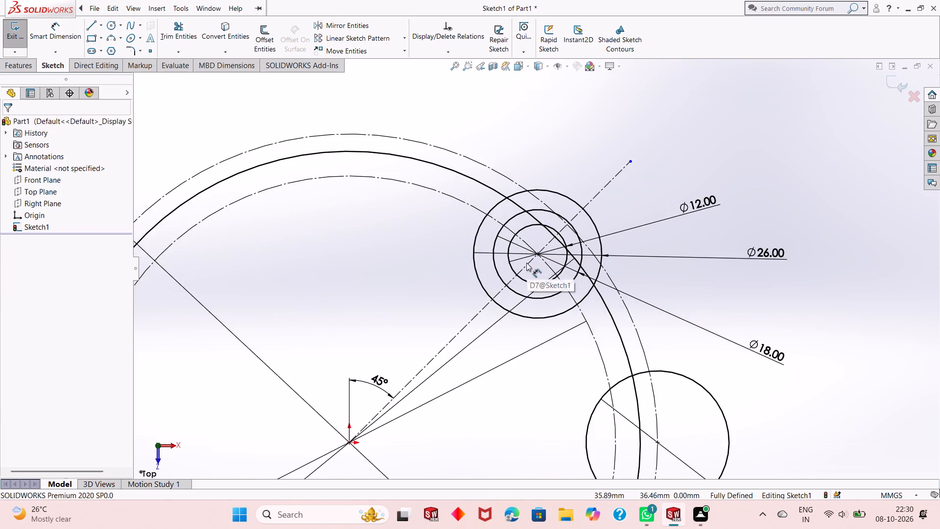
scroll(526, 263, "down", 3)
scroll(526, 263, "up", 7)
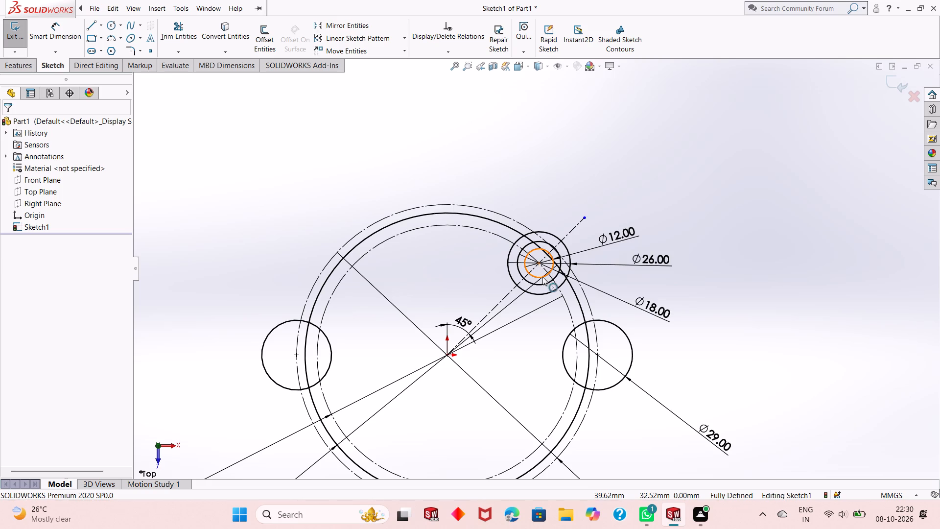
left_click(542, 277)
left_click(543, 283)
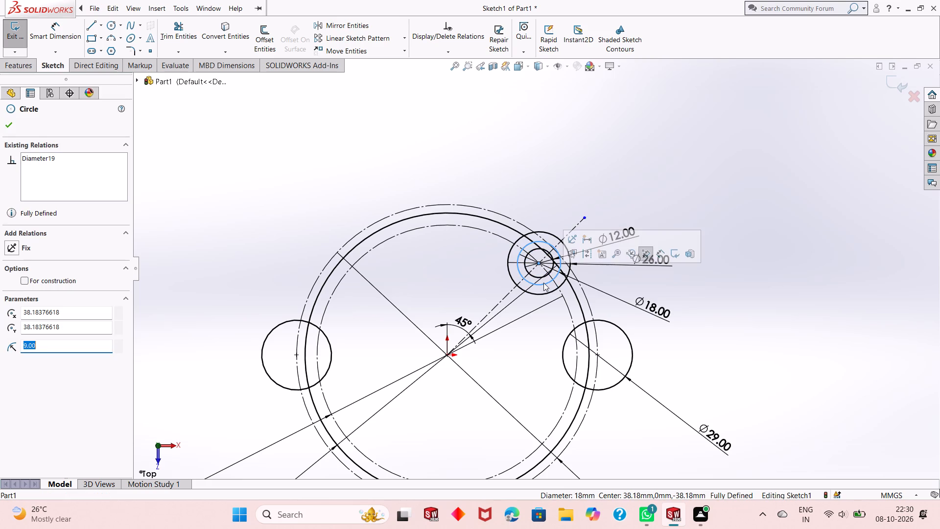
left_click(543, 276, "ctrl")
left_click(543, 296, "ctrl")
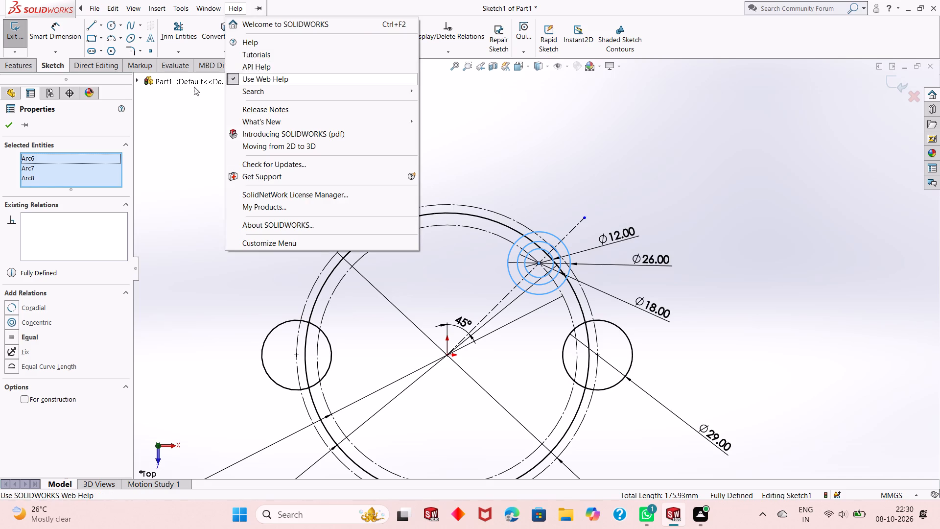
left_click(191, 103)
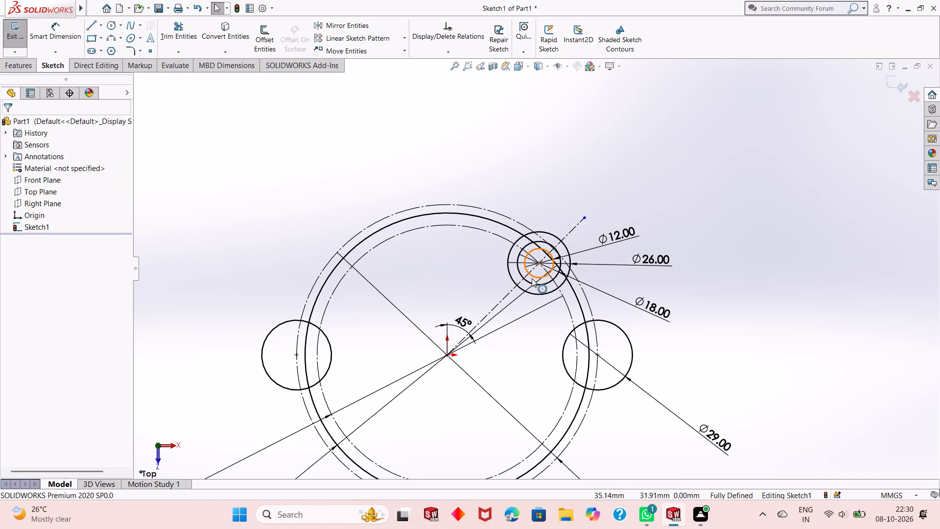
Circular-pattern the 12, 18 and 26 mm concentric circles about the origin, with 4 equally spaced instances over 360°.
left_click(532, 279)
left_click(533, 283, "ctrl")
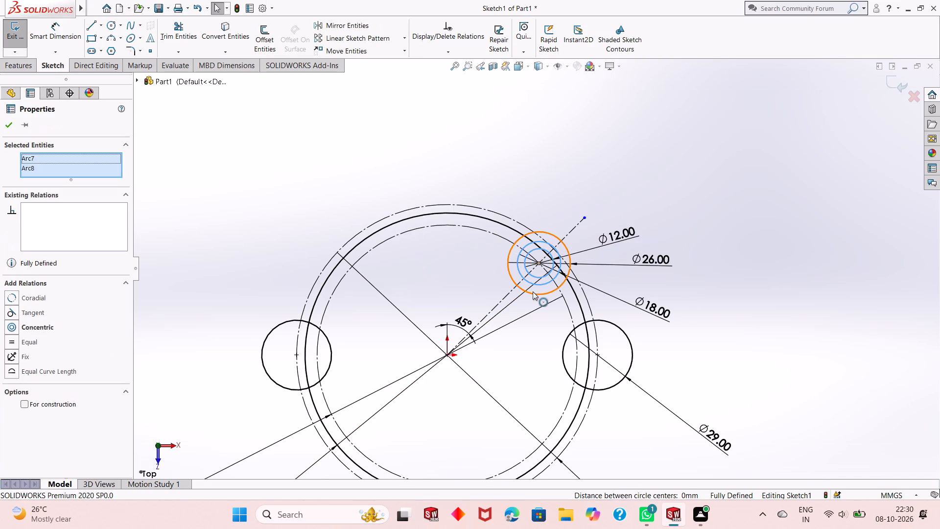
left_click(533, 291, "ctrl")
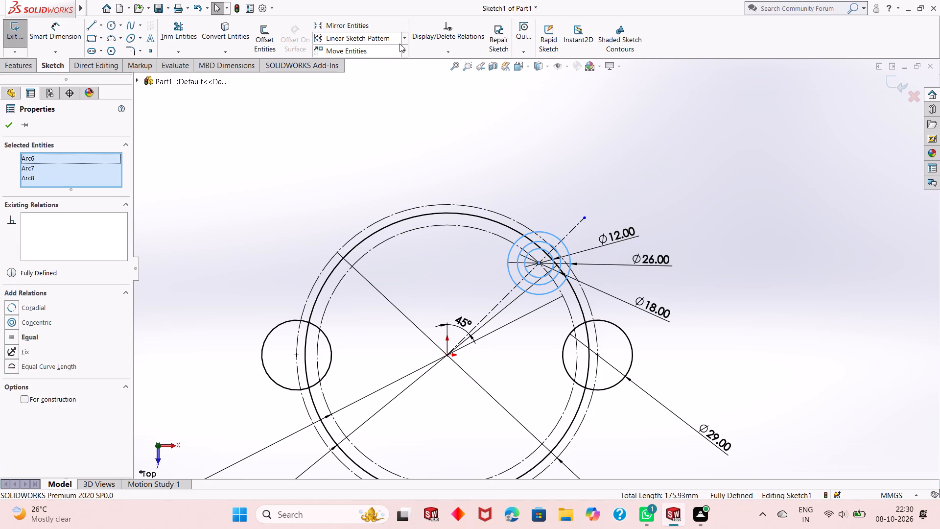
left_click(404, 45)
left_click(404, 43)
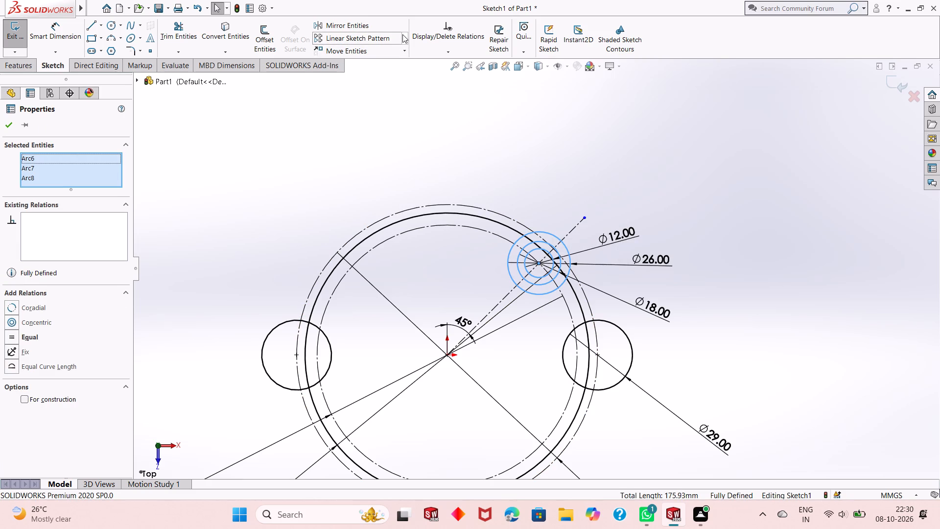
left_click(402, 34)
left_click(381, 63)
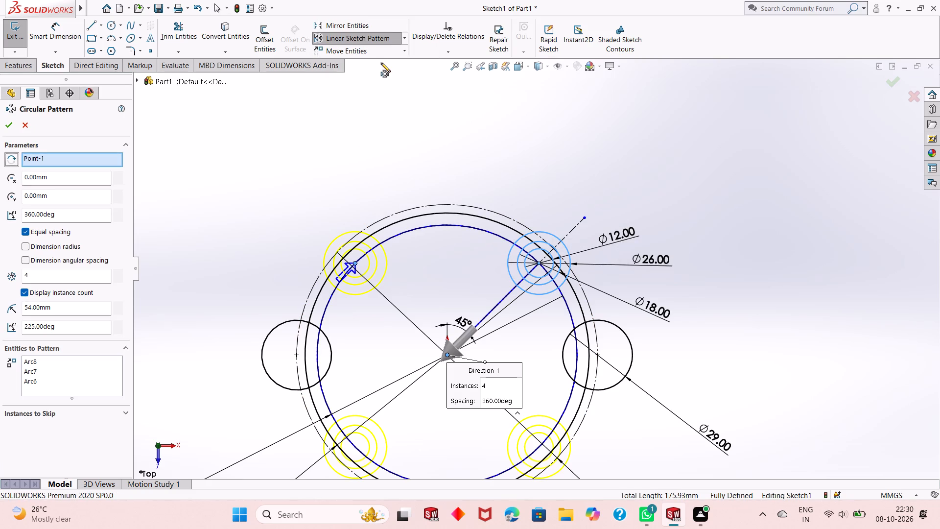
scroll(423, 164, "down", 3)
scroll(431, 174, "up", 6)
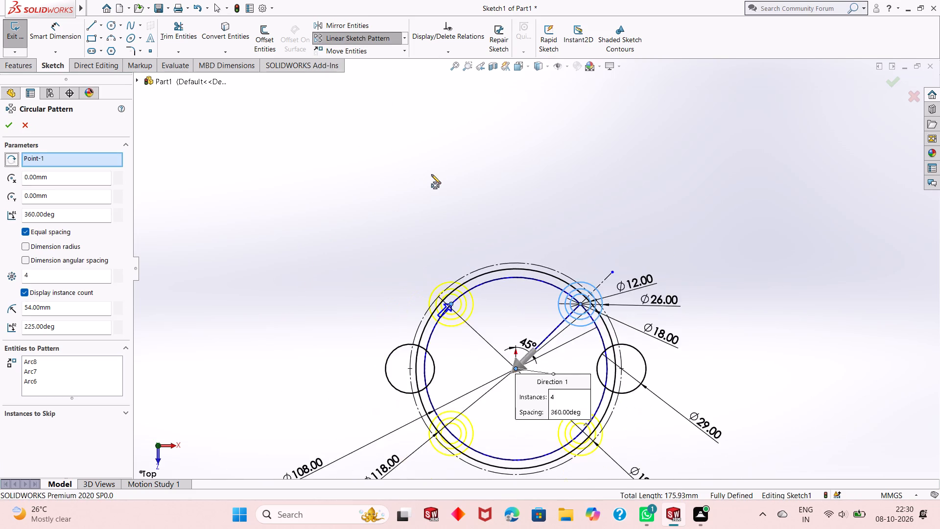
scroll(541, 388, "down", 4)
scroll(482, 338, "up", 1)
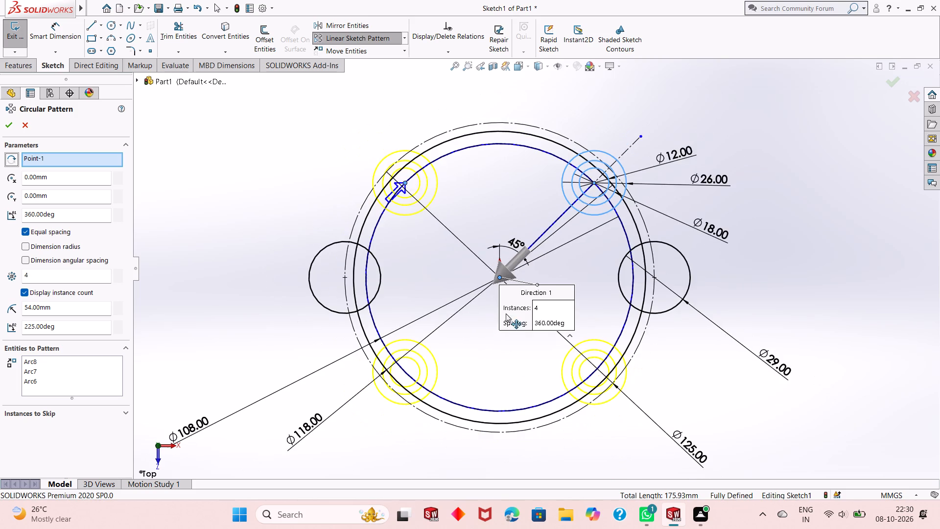
scroll(527, 310, "down", 2)
scroll(421, 281, "up", 1)
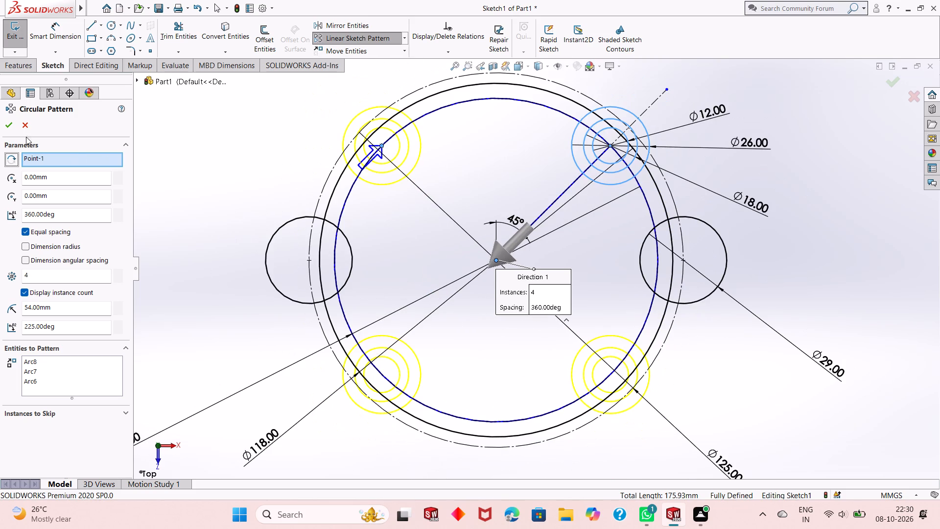
left_click(10, 125)
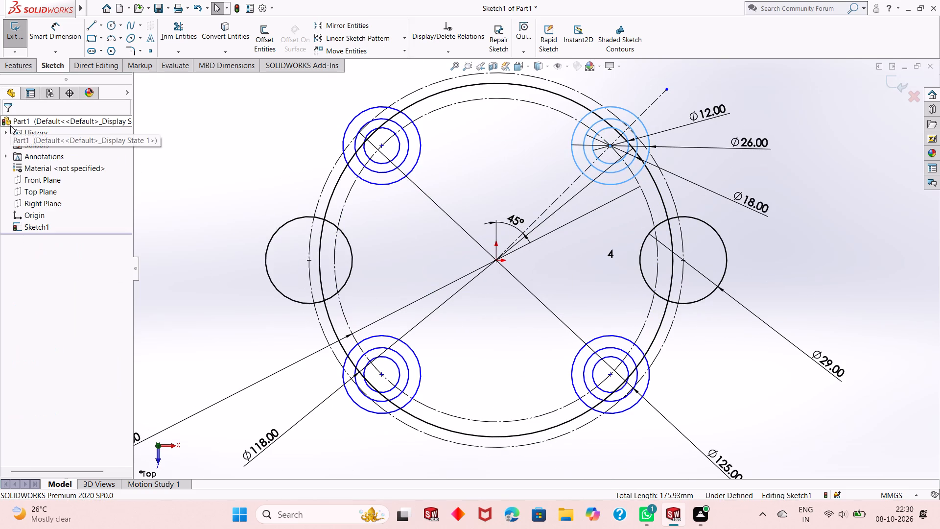
left_click(738, 259)
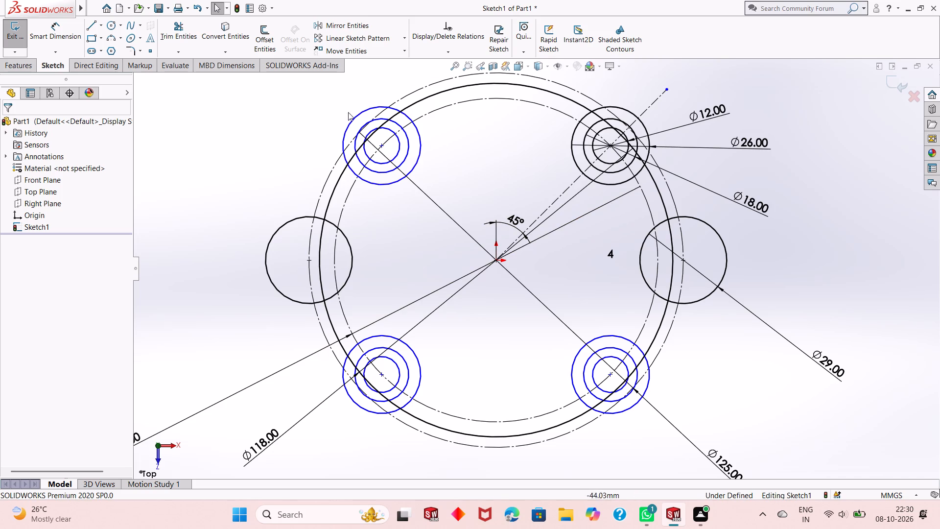
Dimension the horizontal distance between the origin and the centre of the upper-left patterned circles, keeping the current value.
left_click(67, 37)
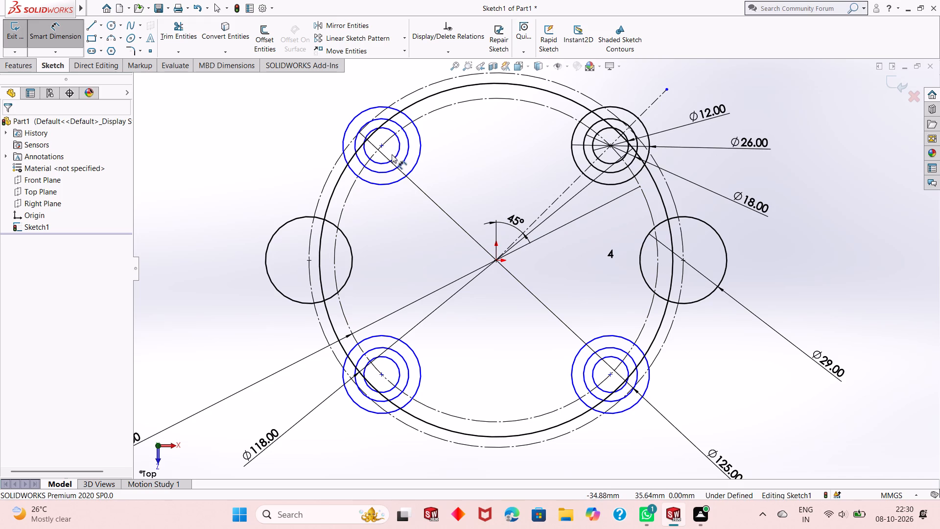
left_click(382, 146)
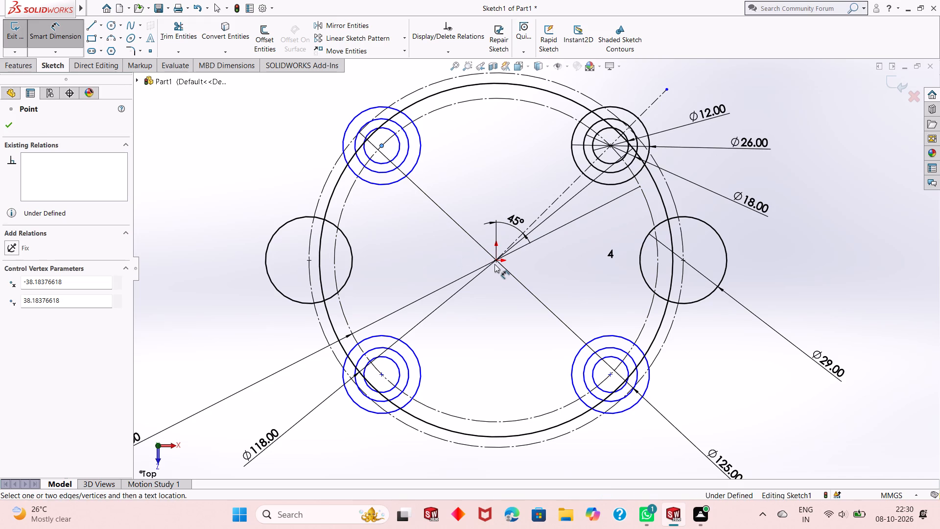
left_click(496, 262)
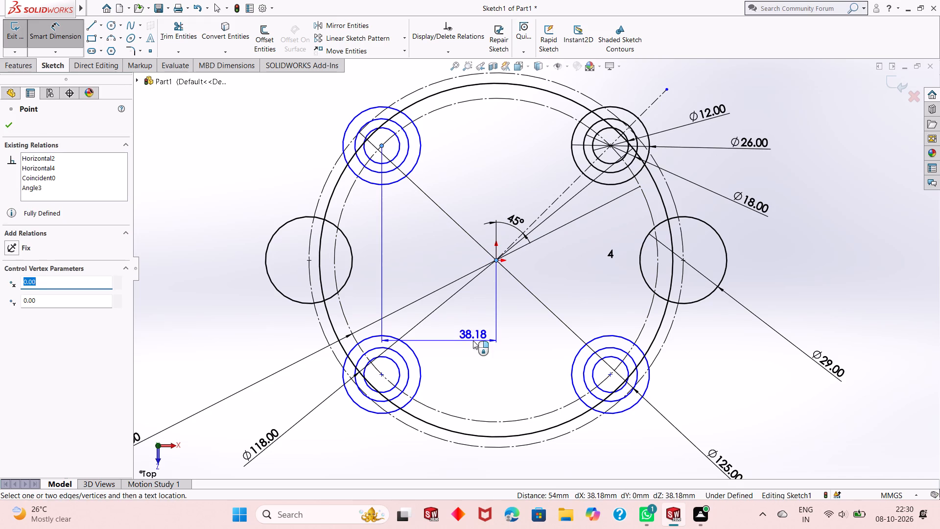
left_click(470, 323)
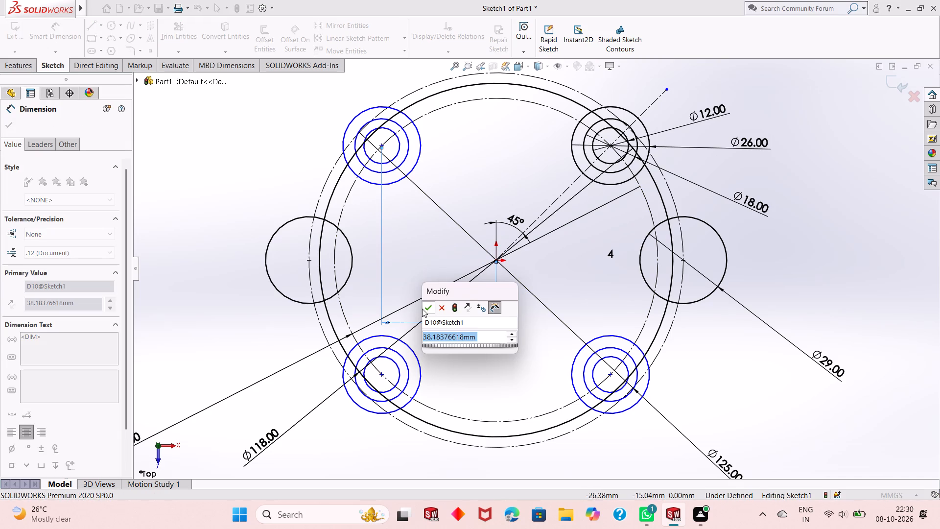
left_click(422, 309)
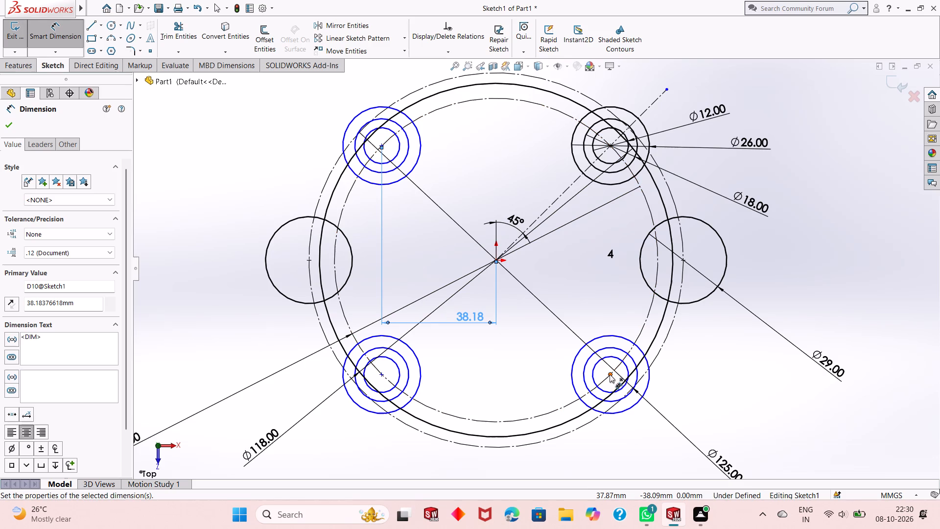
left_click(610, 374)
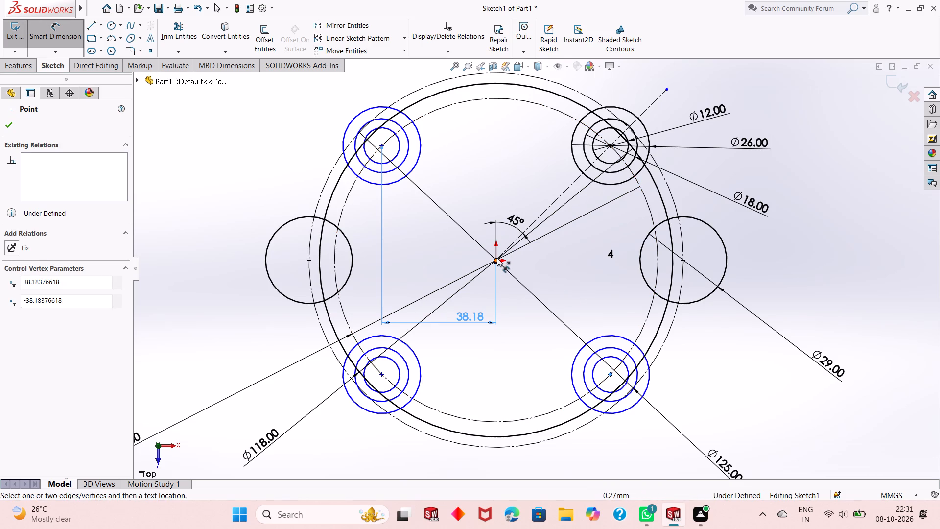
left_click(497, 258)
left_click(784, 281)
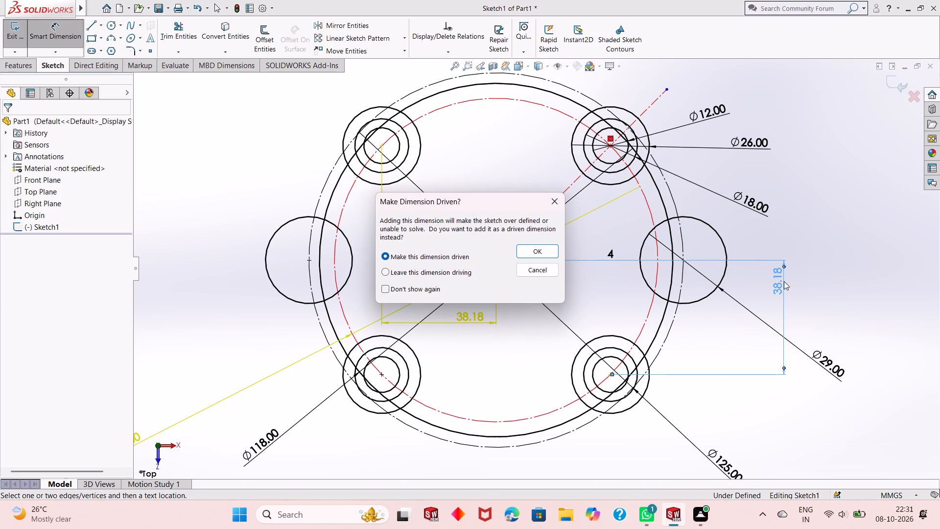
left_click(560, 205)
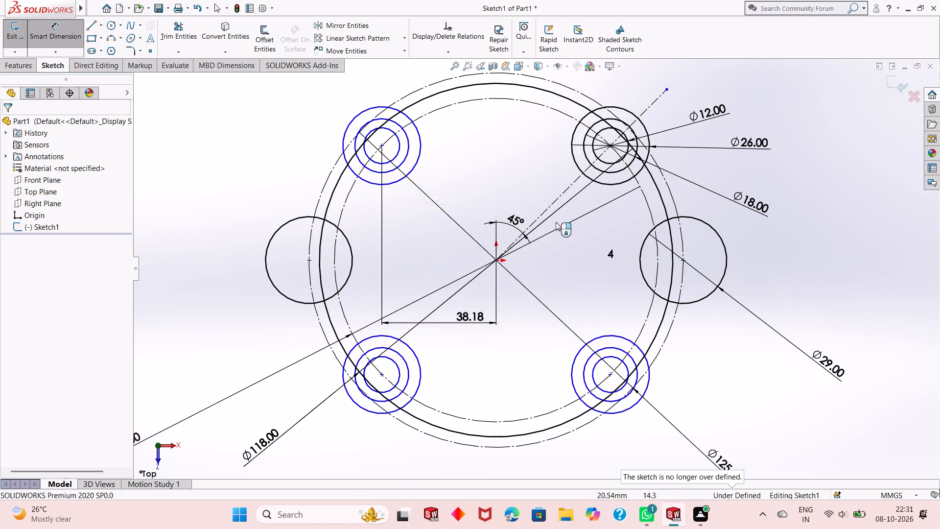
Dimension the vertical distance between the centres of the two left patterned circle sets, keeping the current value, and place it further outside the sketch.
left_click(382, 376)
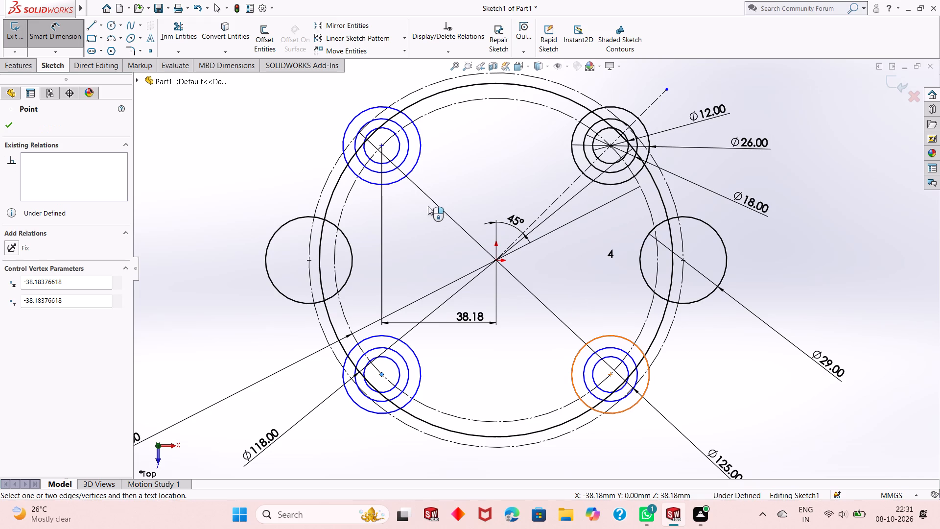
left_click(383, 148)
left_click(255, 177)
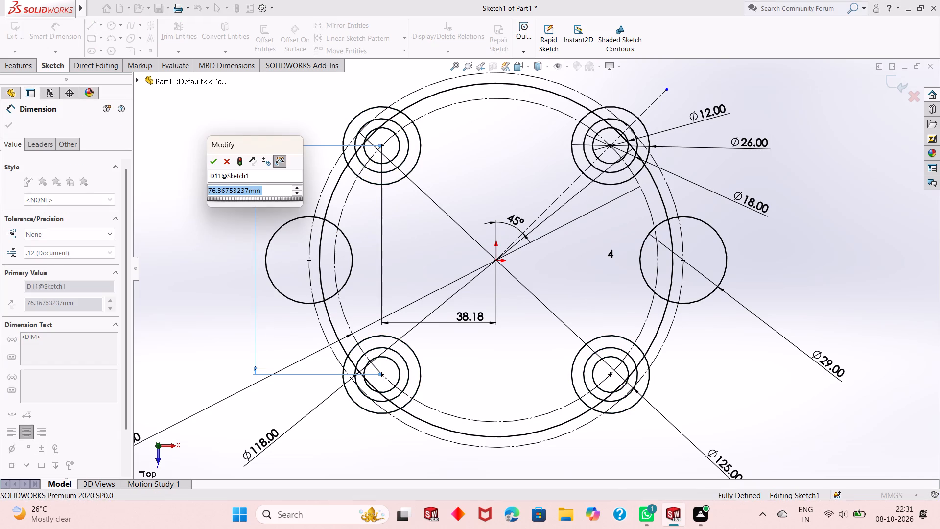
key("Return")
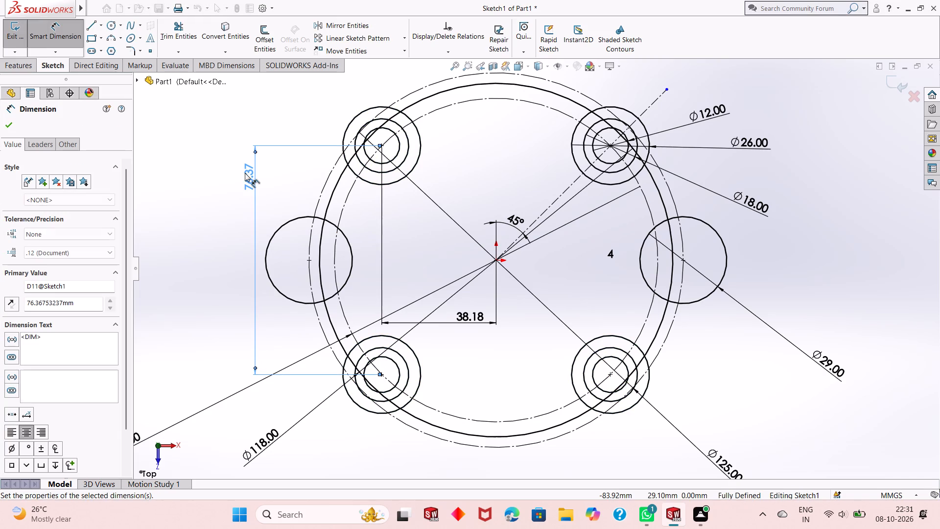
left_click_drag(249, 182, 206, 192)
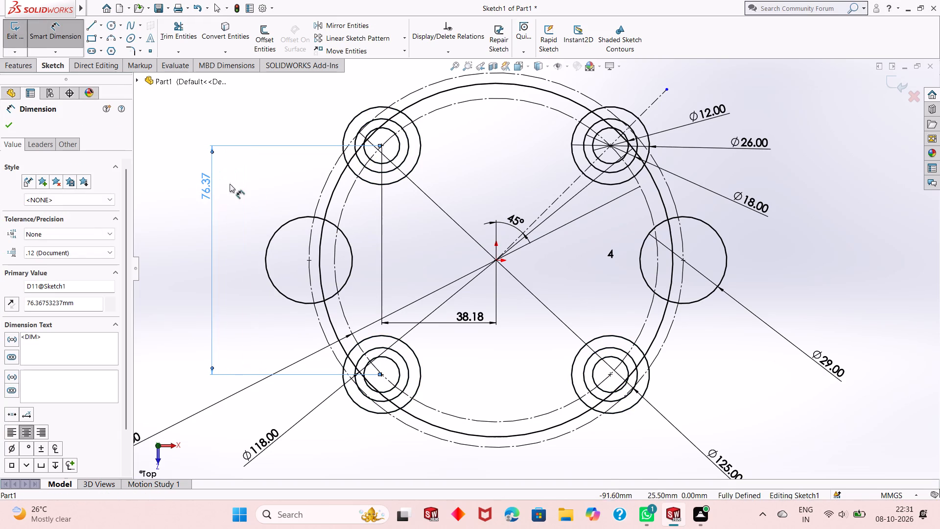
scroll(461, 230, "down", 2)
scroll(461, 230, "up", 2)
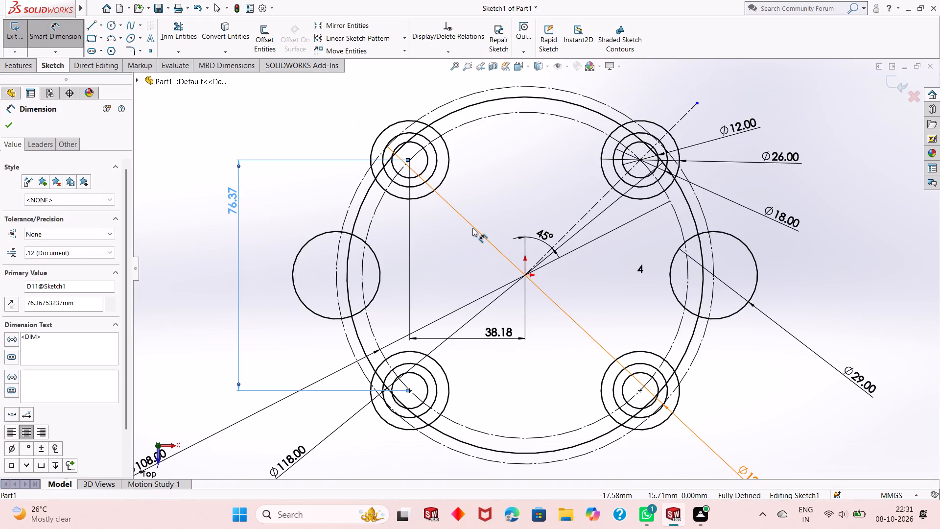
scroll(472, 228, "up", 2)
scroll(535, 231, "down", 1)
right_click(708, 111)
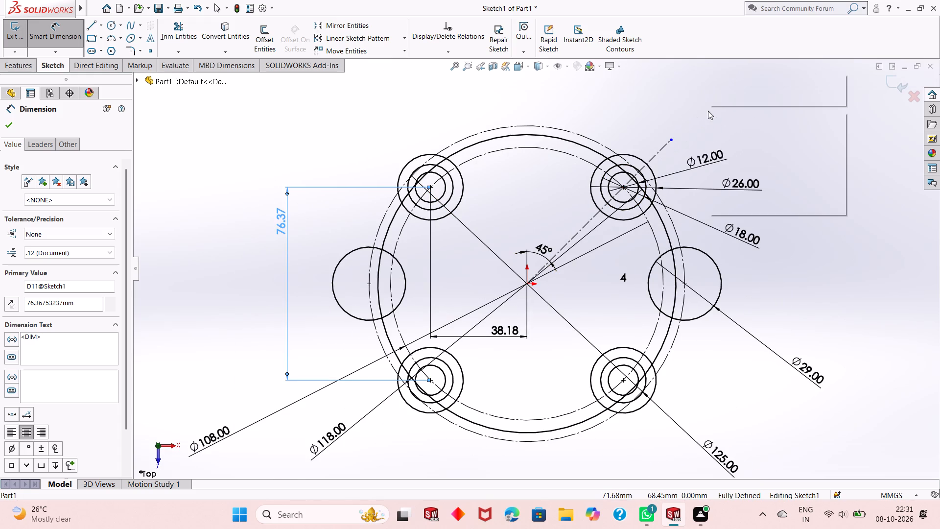
left_click(732, 141)
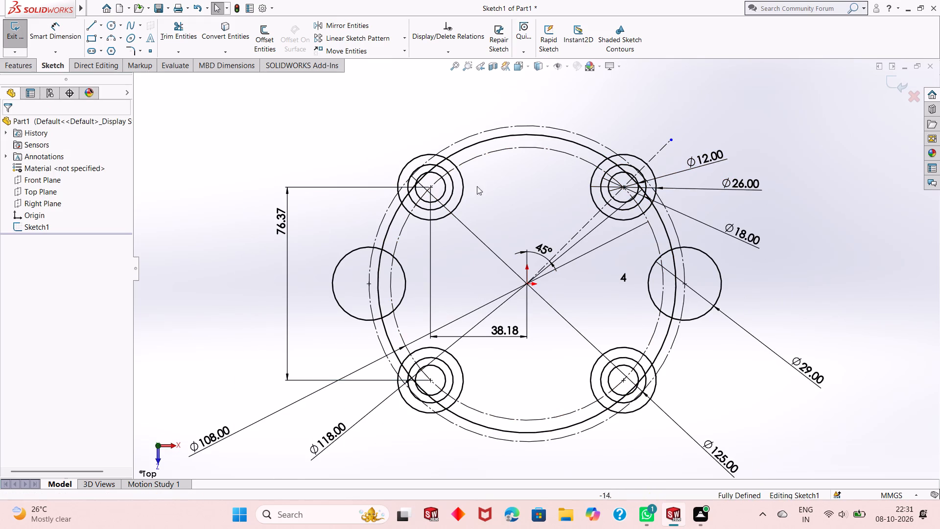
Trim the top arc of the 125 mm construction circle and its segments crossing the upper-left concentric circles.
scroll(535, 192, "down", 1)
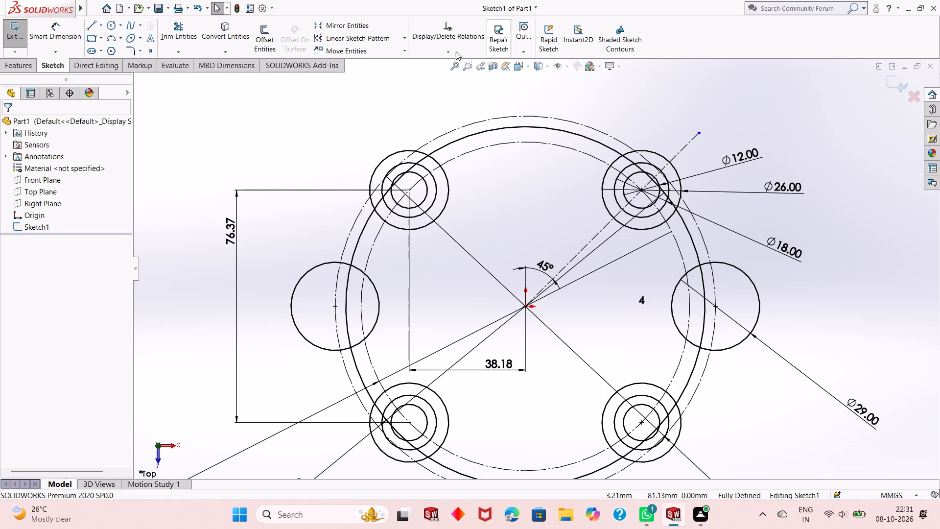
left_click(188, 36)
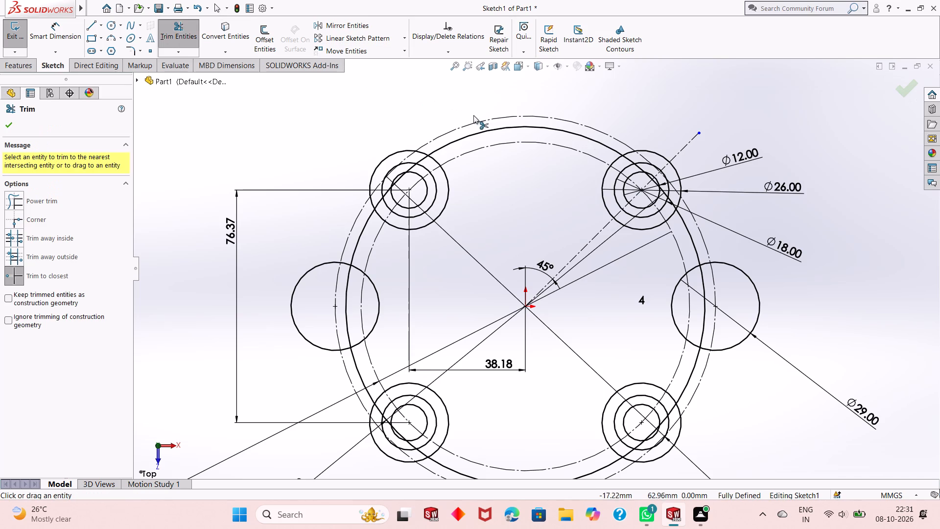
left_click(481, 122)
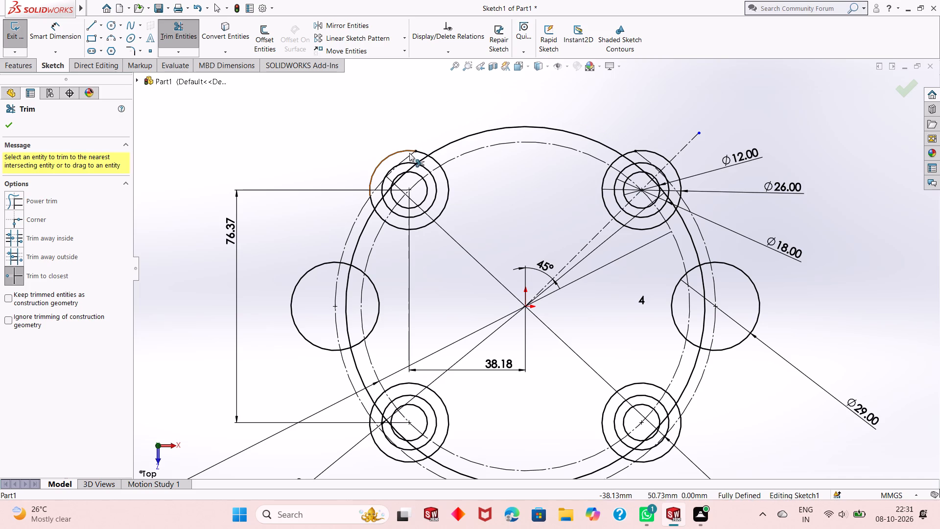
left_click(409, 155)
scroll(393, 170, "down", 3)
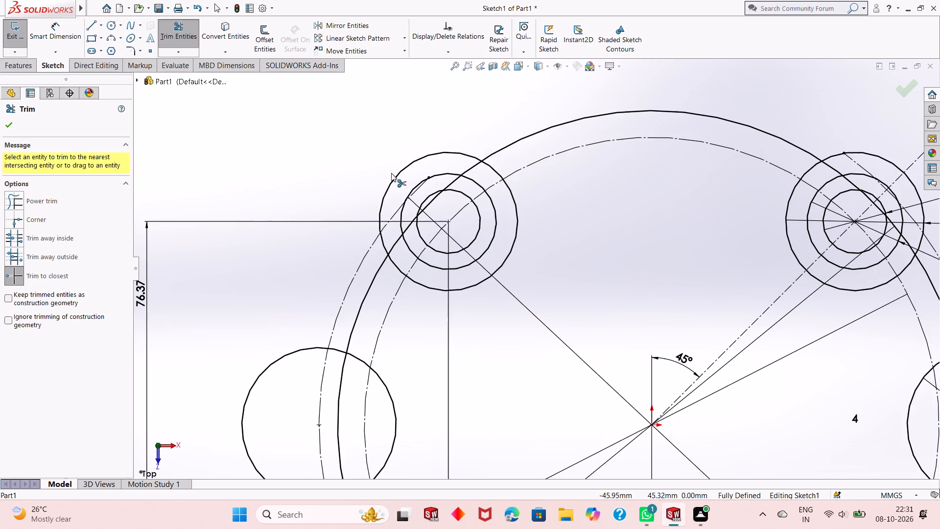
scroll(428, 205, "down", 3)
left_click(427, 192)
left_click(398, 222)
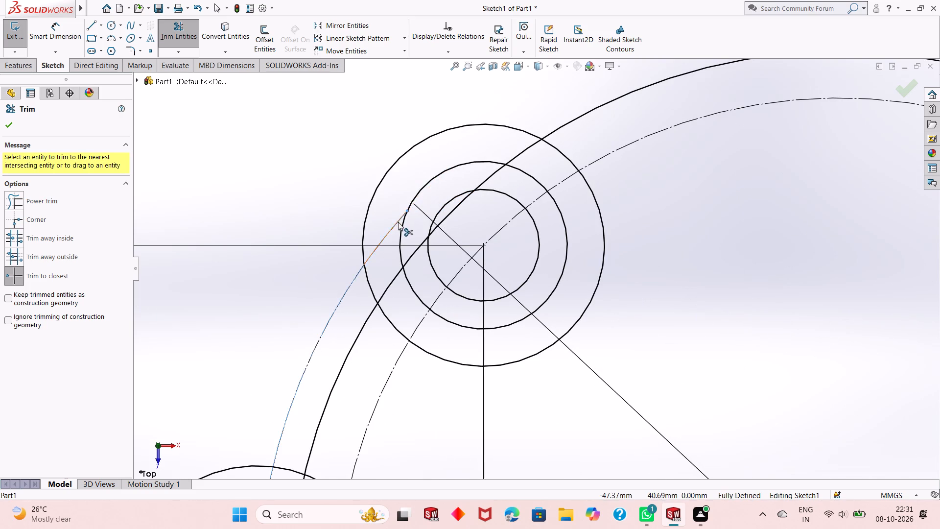
Trim the 125 mm construction circle between the upper-left circles and the left 29 mm circle, and inside that side circle.
scroll(429, 180, "up", 6)
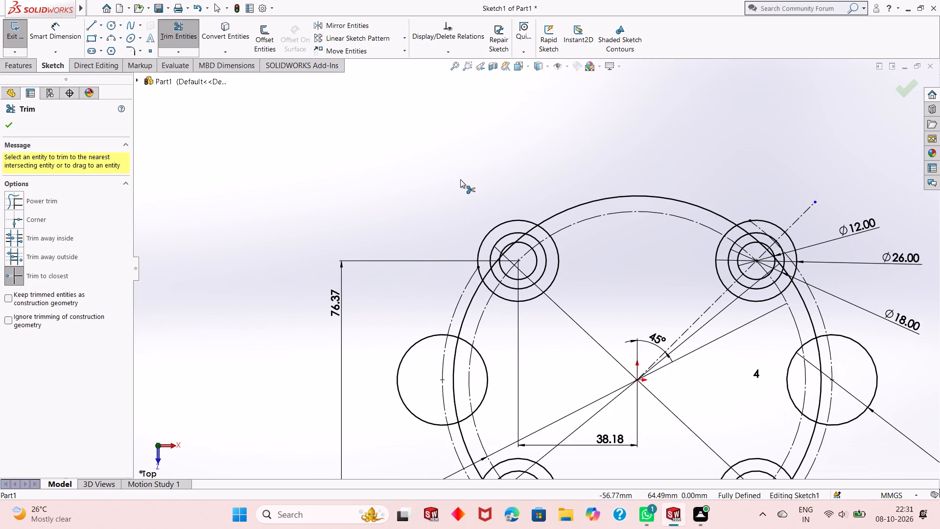
scroll(460, 179, "up", 4)
scroll(540, 279, "down", 5)
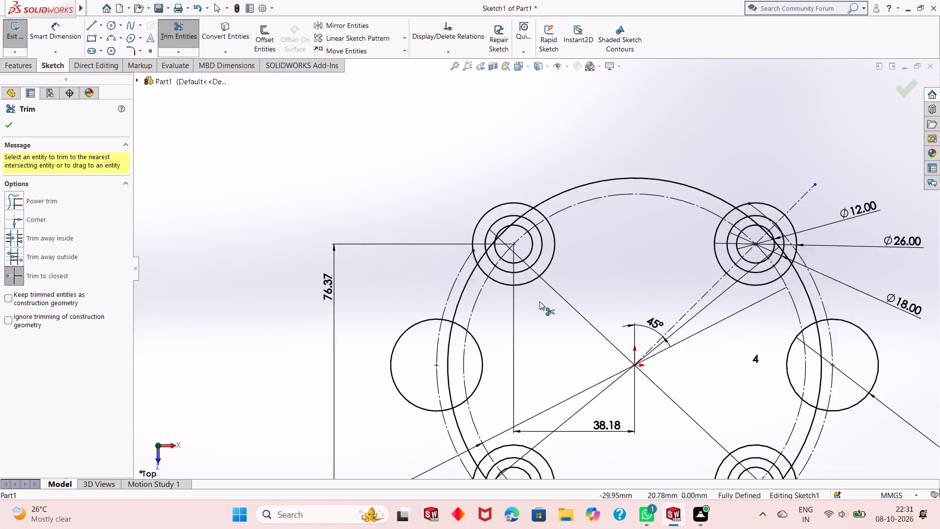
scroll(535, 304, "down", 2)
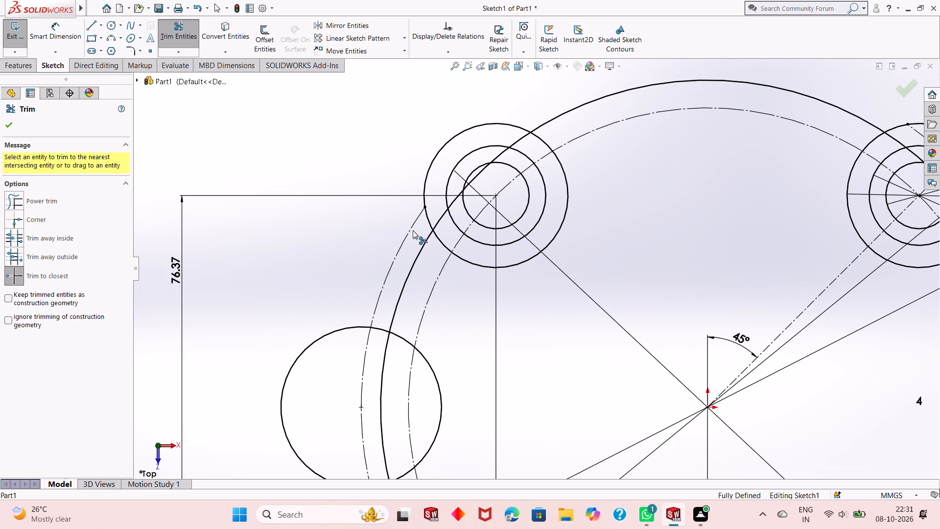
left_click(407, 230)
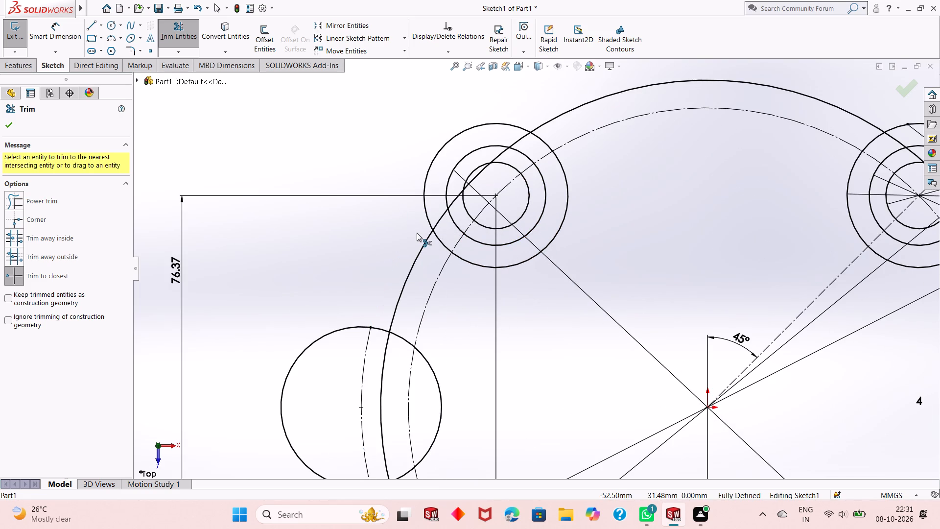
left_click(364, 373)
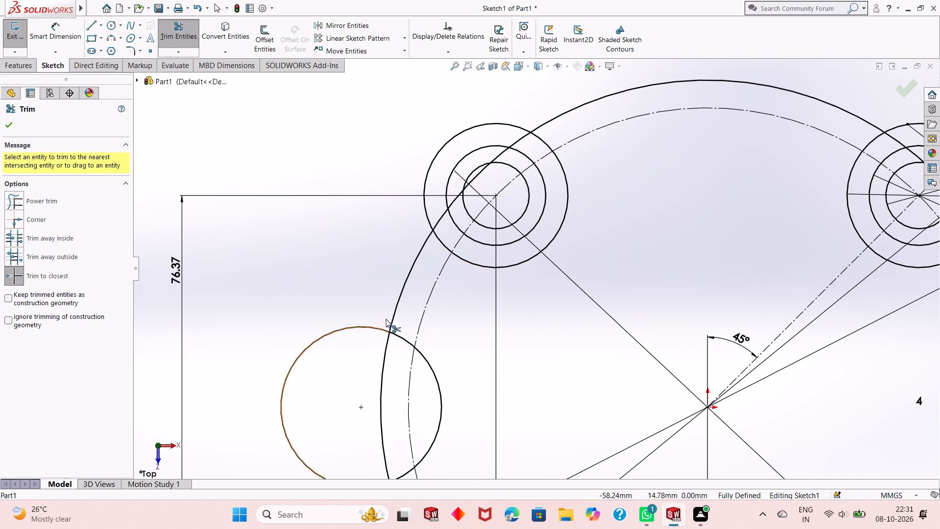
Trim the 125 mm construction circle from the left side circle through the lower-left concentric circles and along the bottom to the lower-right set.
scroll(397, 219, "up", 6)
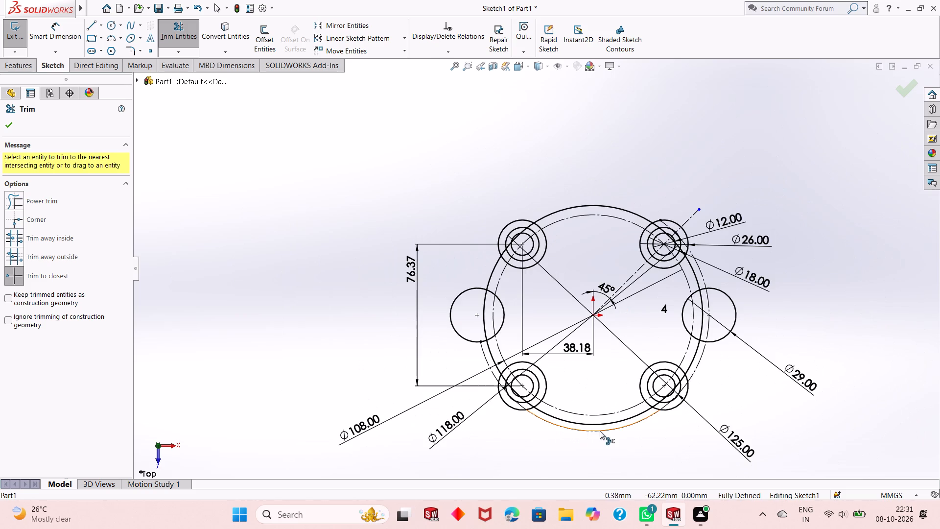
scroll(600, 431, "down", 3)
scroll(556, 385, "down", 2)
left_click(313, 220)
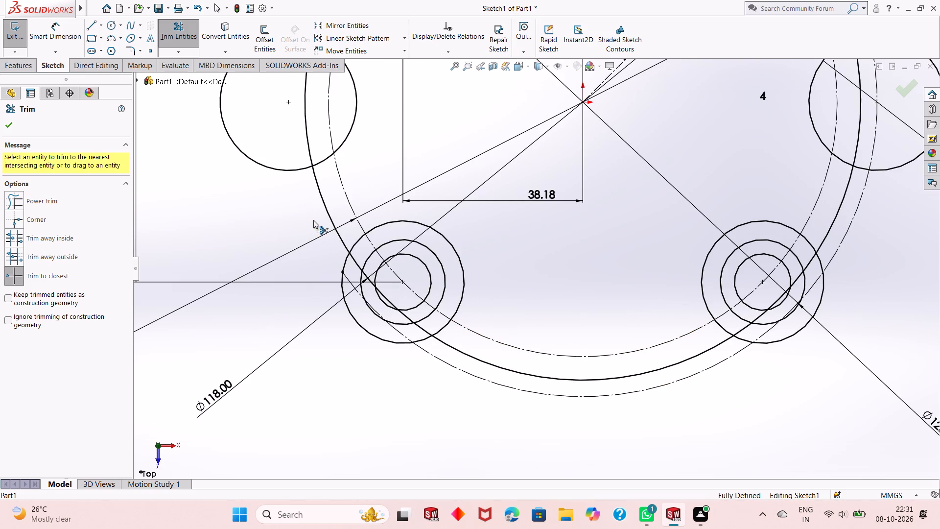
left_click(352, 281)
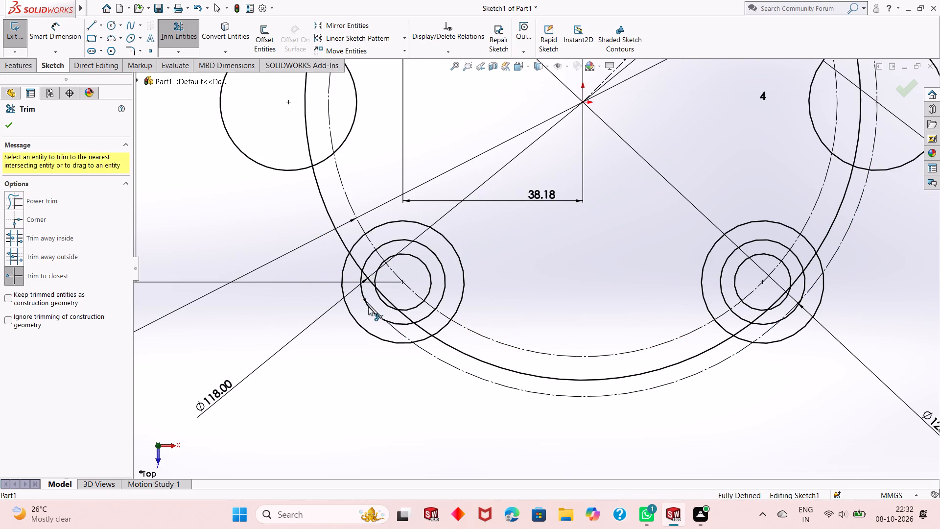
left_click(374, 308)
left_click(395, 331)
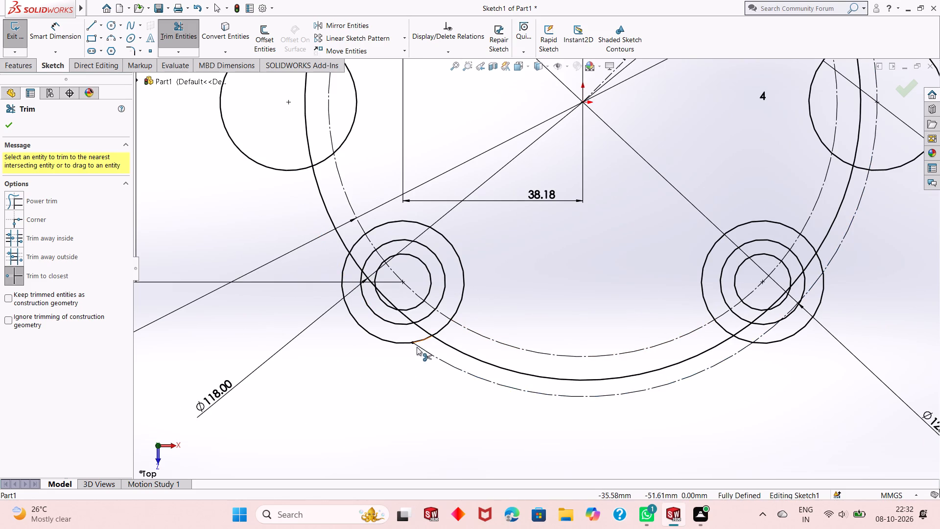
left_click(427, 353)
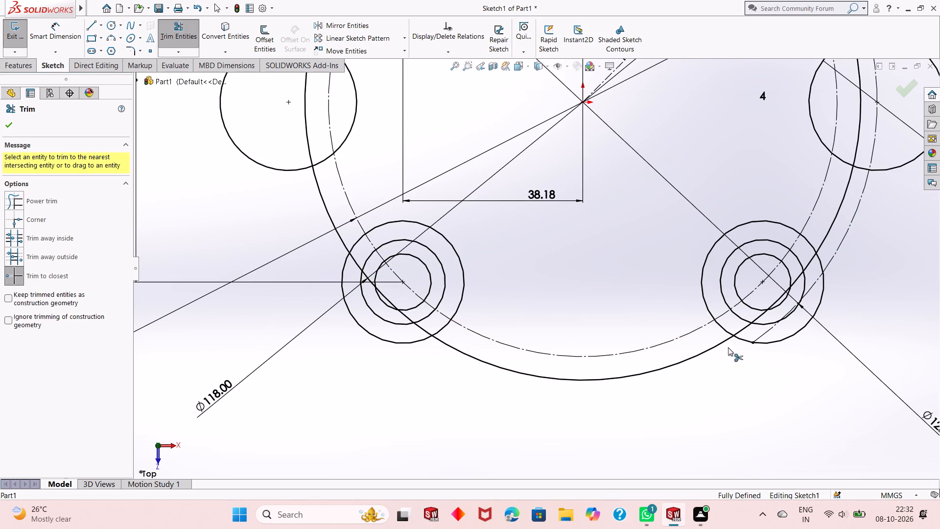
Trim the segments of the 125 mm construction circle that cross the lower-right concentric circles.
scroll(577, 352, "down", 3)
scroll(547, 355, "up", 9)
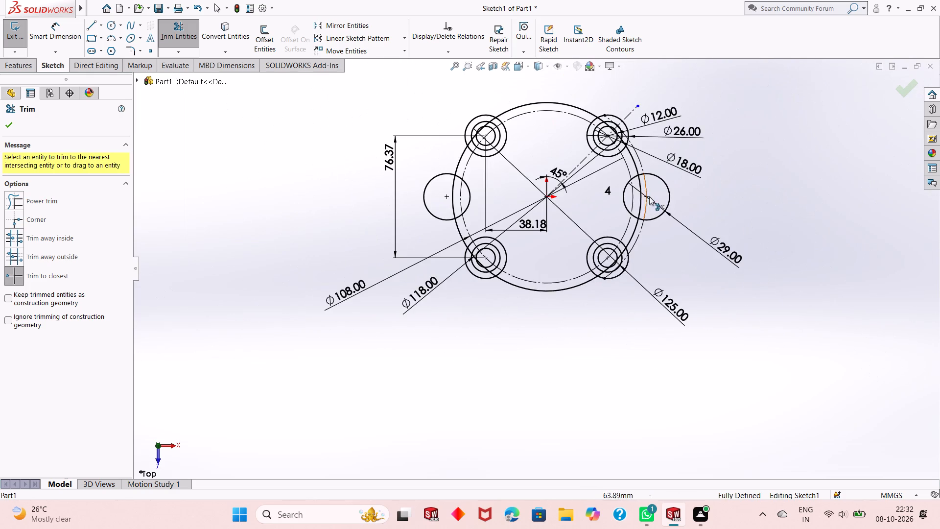
scroll(649, 196, "down", 3)
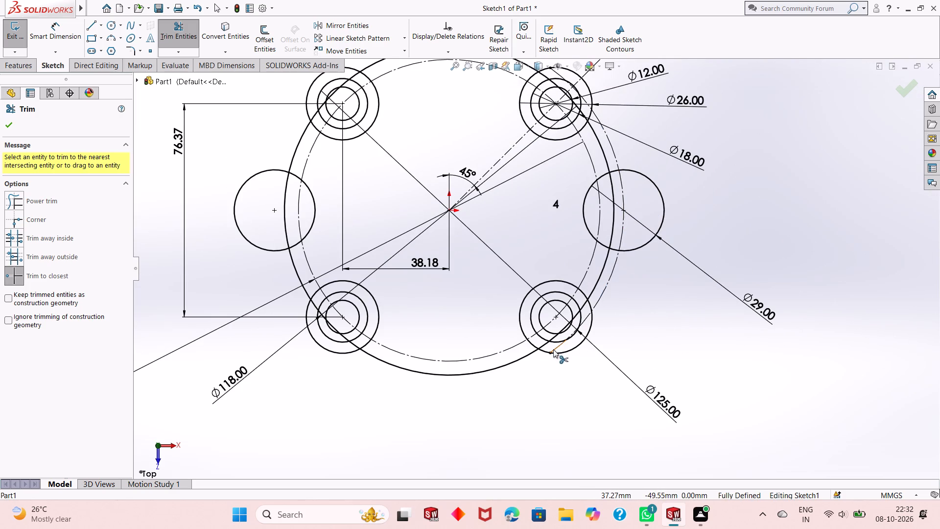
left_click(553, 349)
scroll(573, 332, "up", 5)
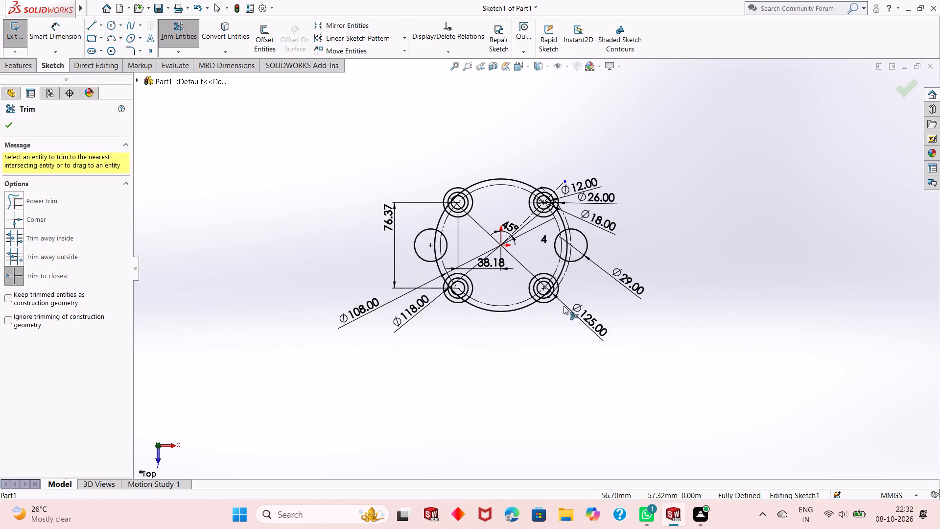
scroll(549, 285, "down", 20)
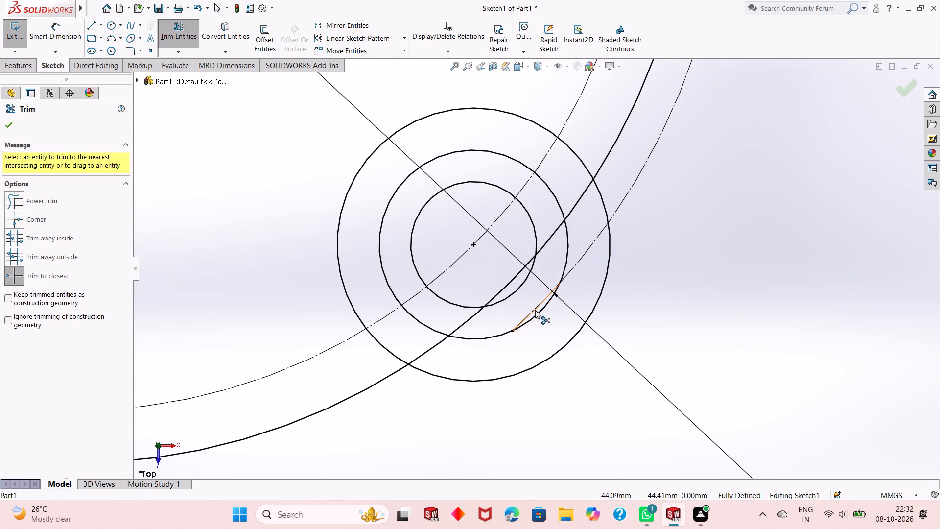
left_click(534, 311)
left_click(584, 254)
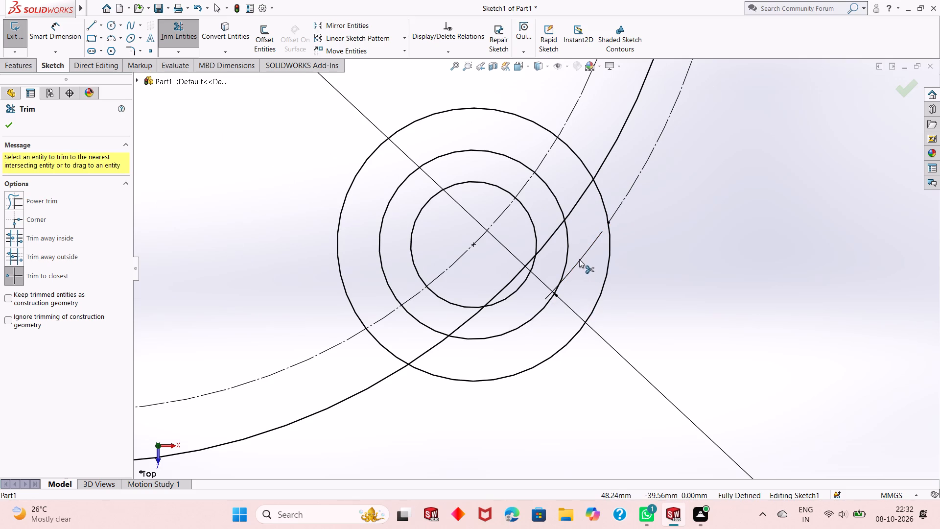
Trim the 125 mm construction circle between the lower-right circles and the right 29 mm circle, and inside that side circle.
scroll(597, 307, "down", 2)
scroll(597, 308, "up", 7)
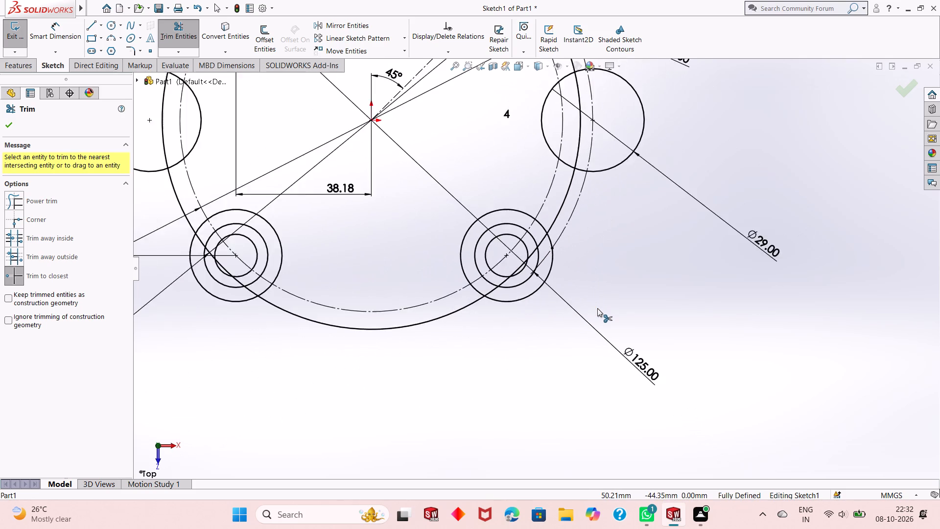
scroll(597, 308, "up", 5)
scroll(548, 175, "down", 5)
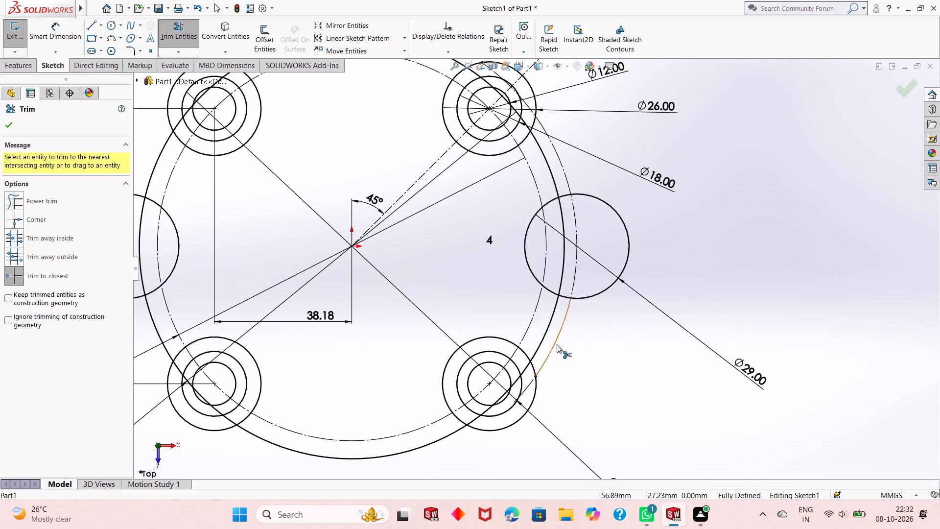
left_click(556, 347)
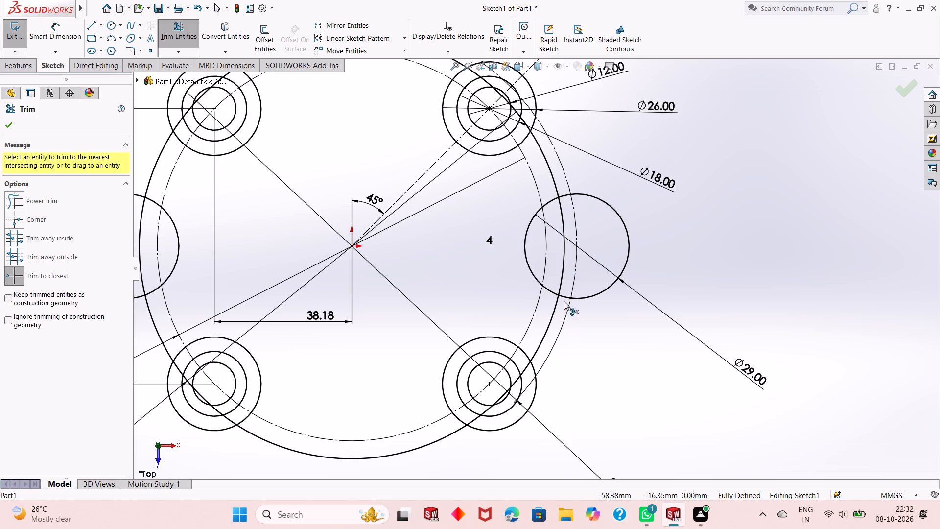
left_click(576, 276)
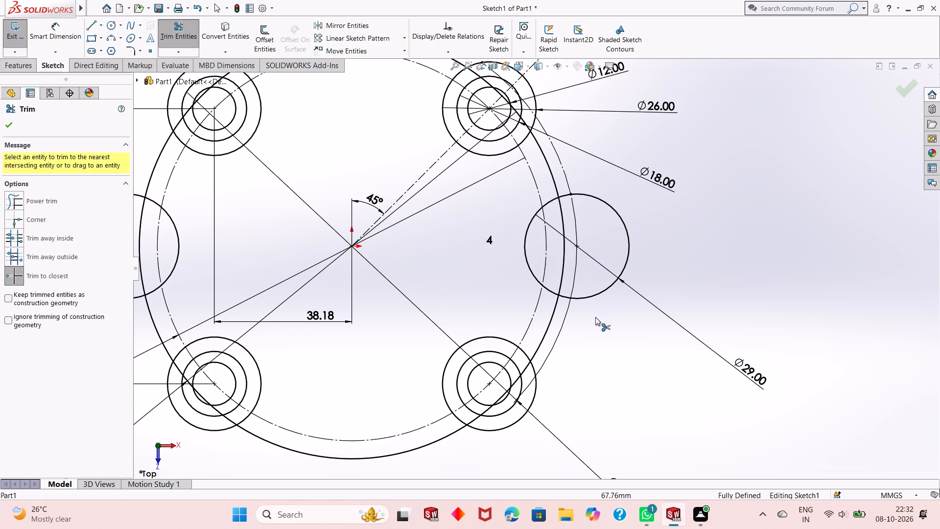
scroll(595, 318, "down", 1)
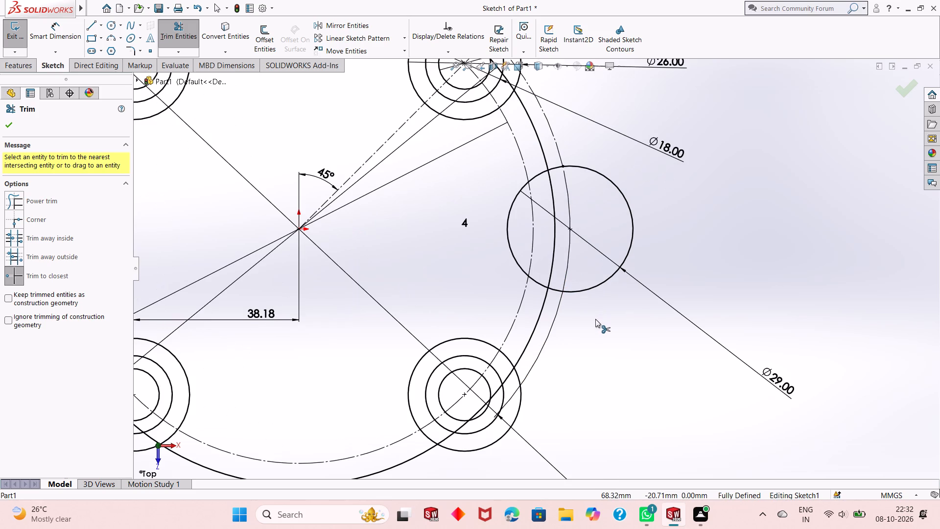
Undo the last trim of the 125 mm construction circle inside the right 29 mm circle.
key("ctrl+z")
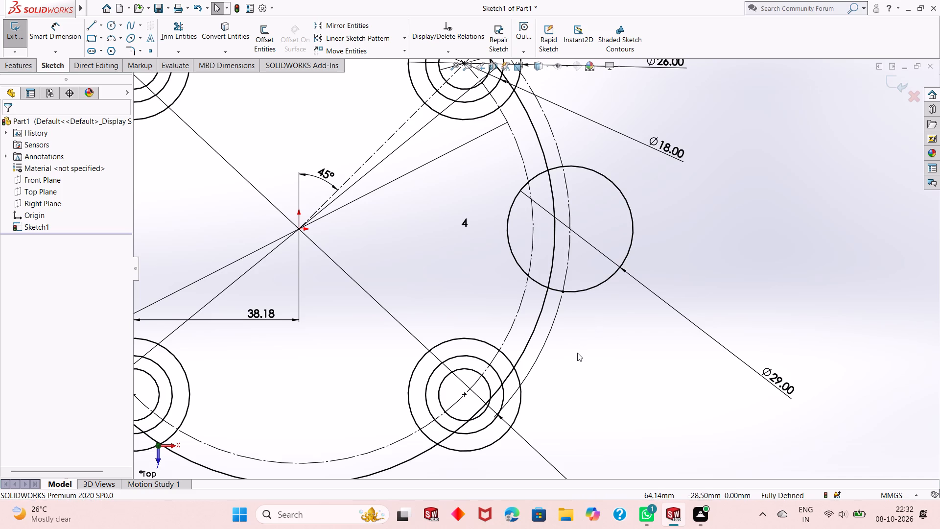
Trim the 125 mm construction circle between the upper-right 26 mm and 18 mm circles, undoing the stray trim made inside the 18 mm circle.
scroll(577, 353, "down", 3)
scroll(578, 354, "up", 7)
scroll(494, 120, "down", 3)
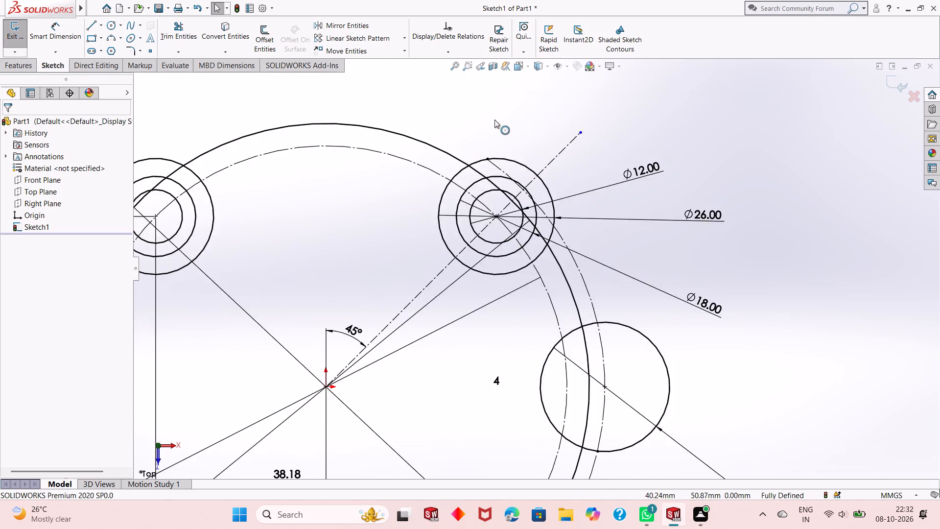
scroll(494, 120, "down", 3)
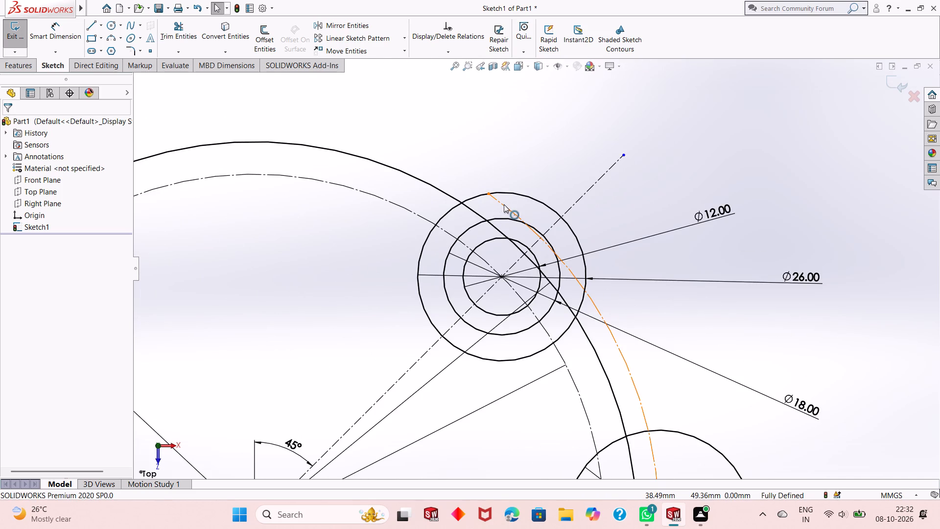
left_click(181, 38)
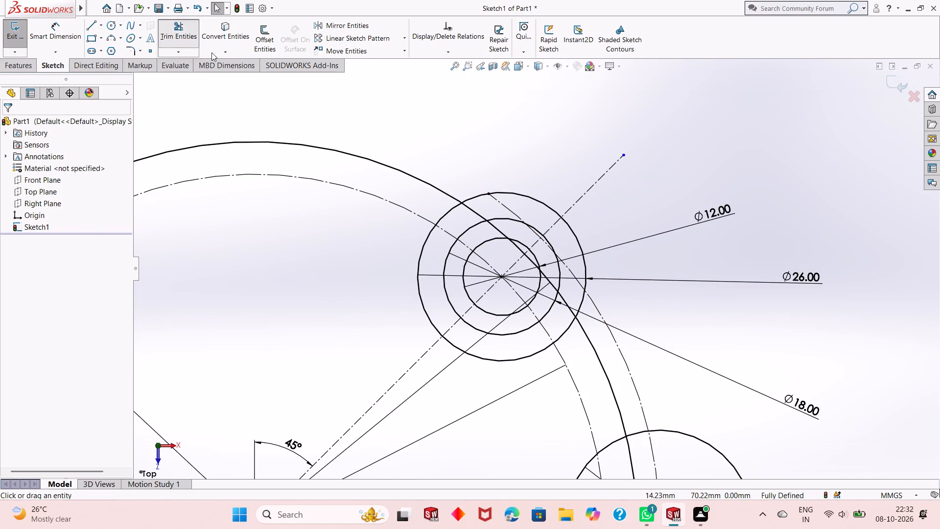
left_click(502, 205)
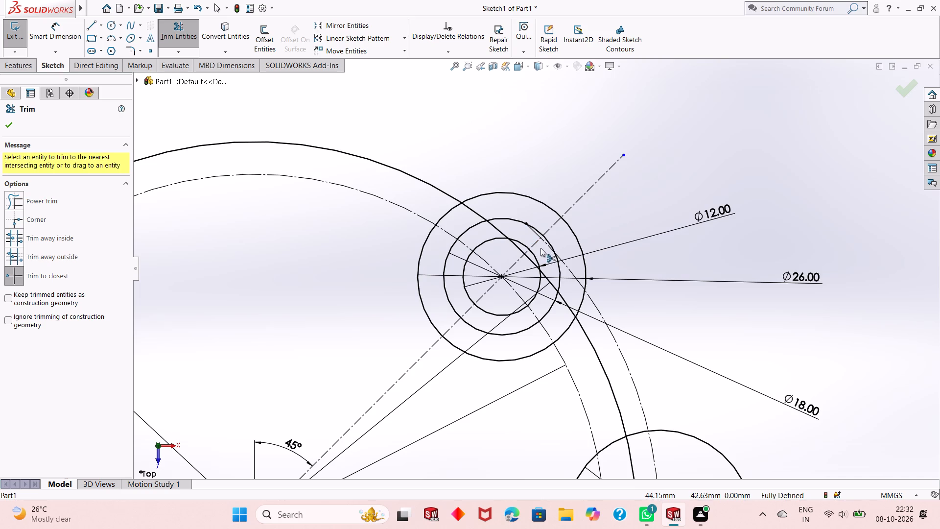
left_click(539, 240)
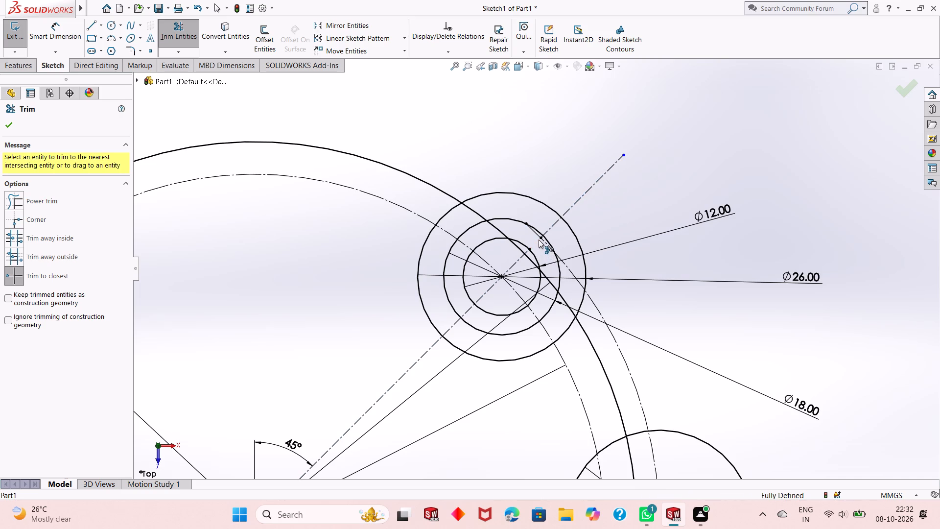
key("ctrl+z")
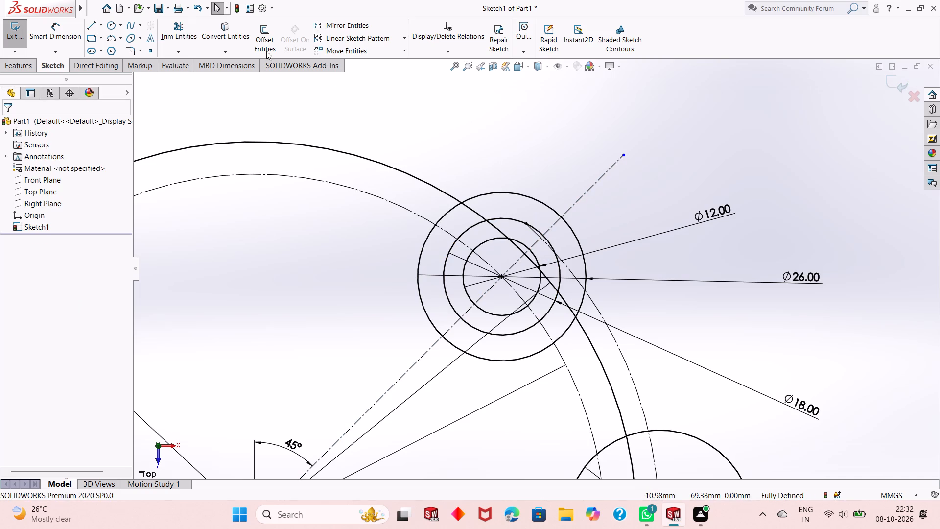
Trim the remaining 125 mm construction circle segments through the upper-right concentric circles and down to the right 29 mm circle.
left_click(173, 39)
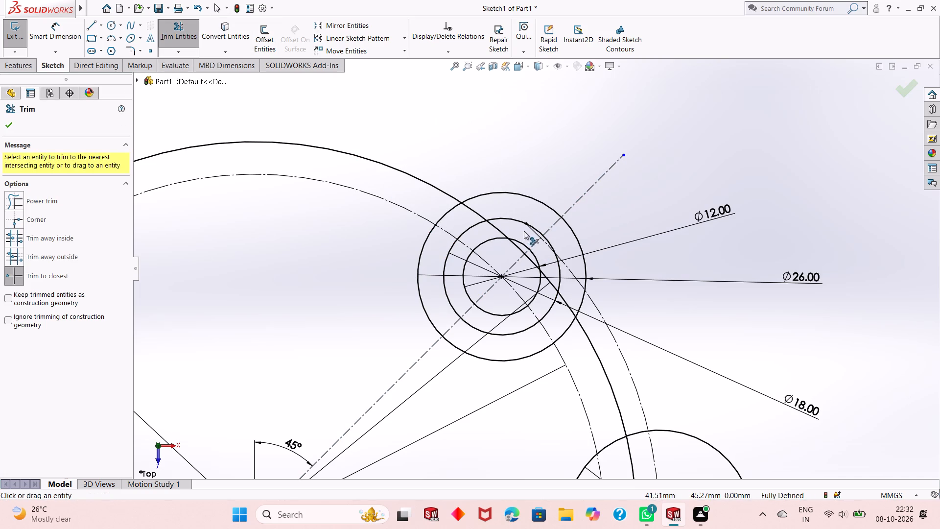
left_click(534, 233)
left_click(548, 247)
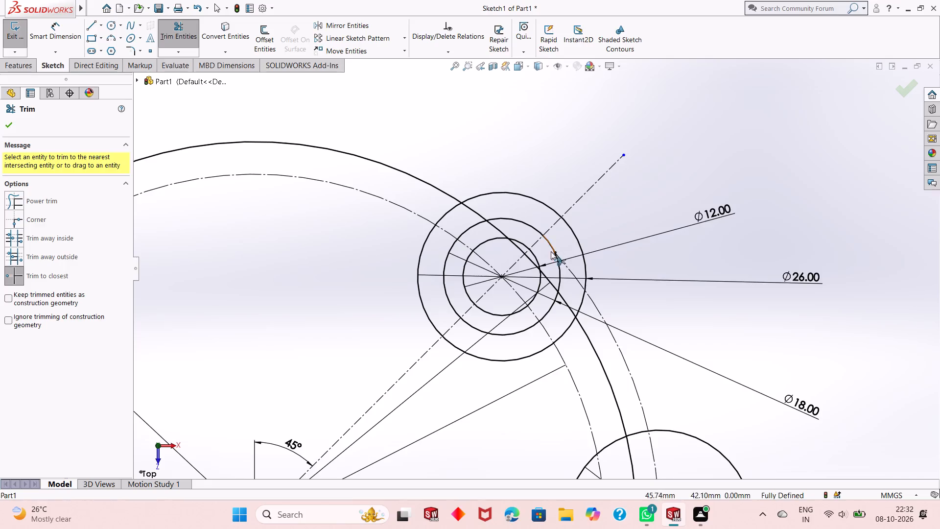
left_click(570, 267)
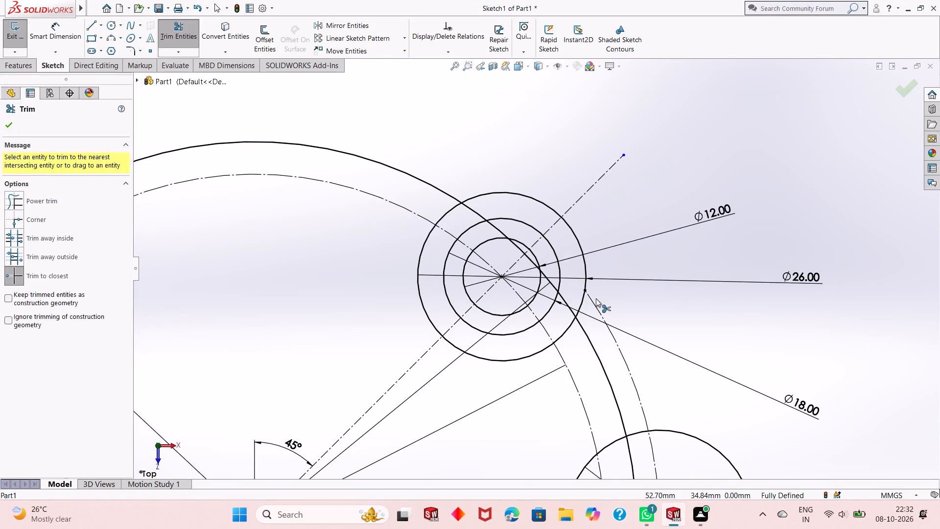
left_click(594, 301)
scroll(529, 227, "down", 2)
scroll(529, 227, "up", 5)
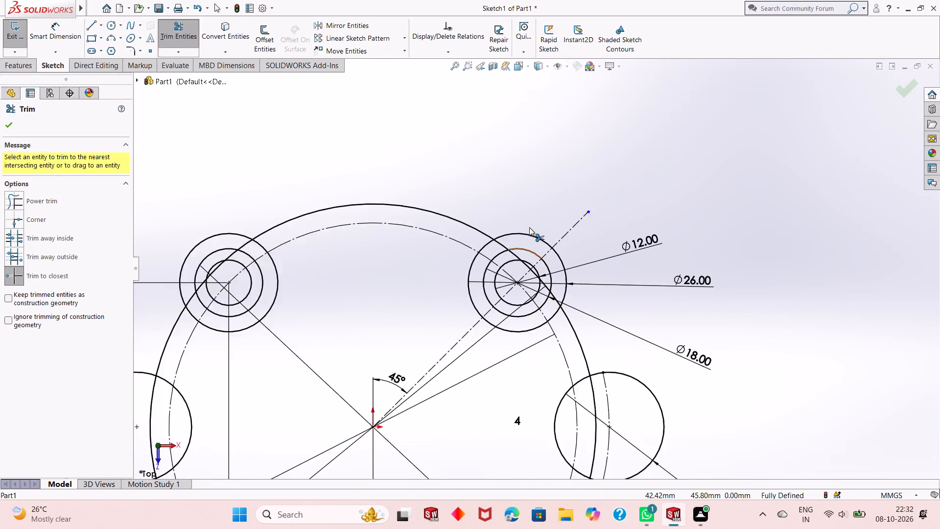
scroll(529, 227, "up", 3)
scroll(546, 302, "up", 1)
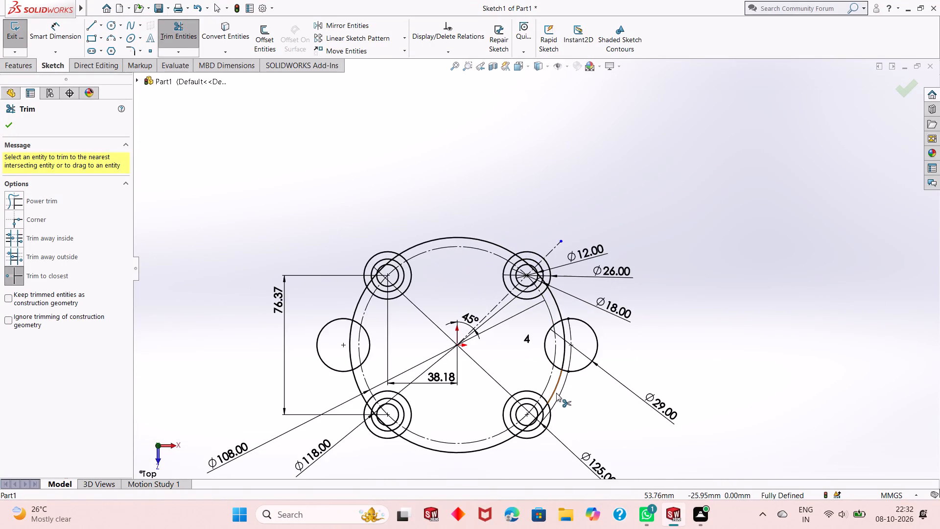
scroll(556, 393, "down", 2)
right_click(679, 320)
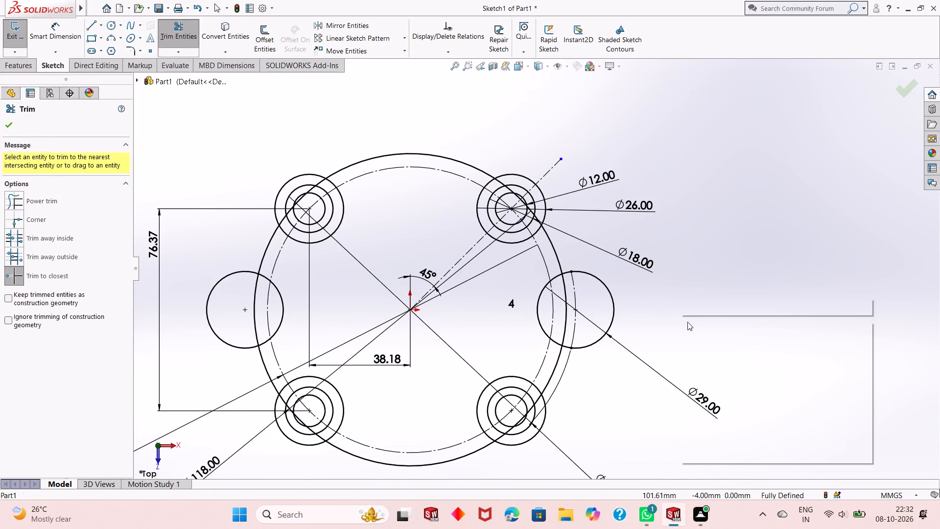
left_click(702, 349)
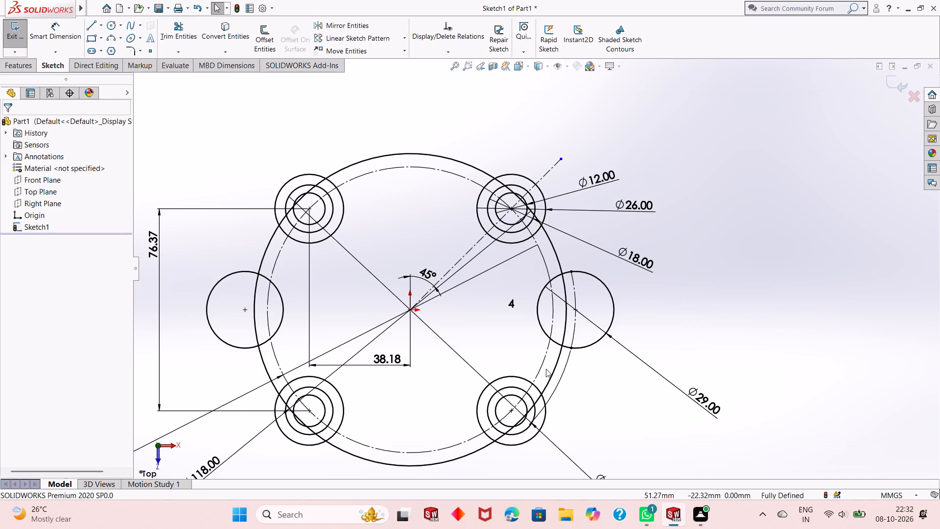
Reposition the 125 mm diameter dimension outside the profile, just below the 29 mm dimension text.
scroll(546, 369, "down", 1)
scroll(553, 373, "up", 2)
left_click_drag(592, 431, 604, 389)
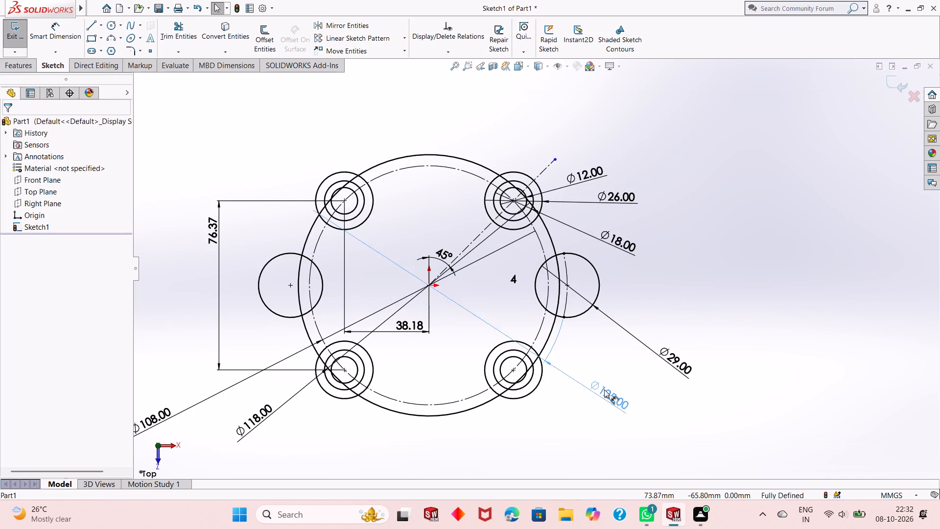
left_click_drag(604, 389, 732, 270)
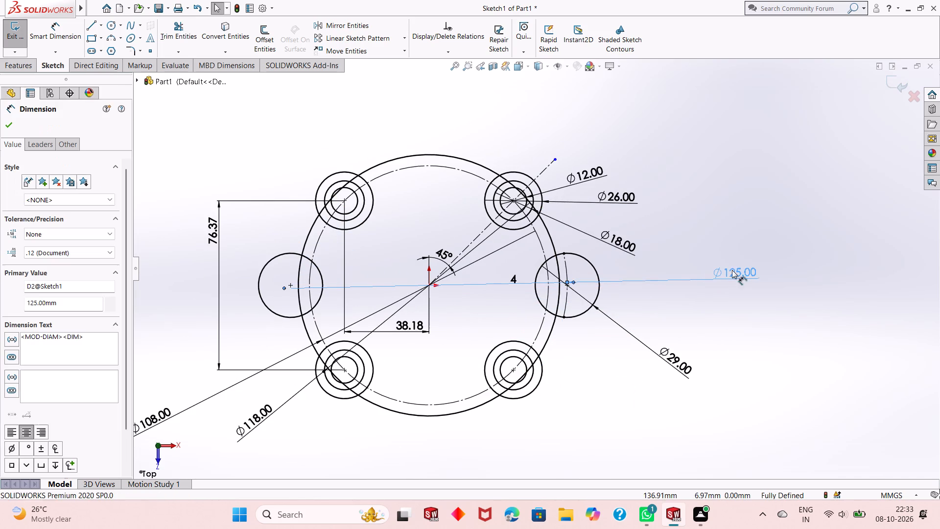
left_click(637, 321)
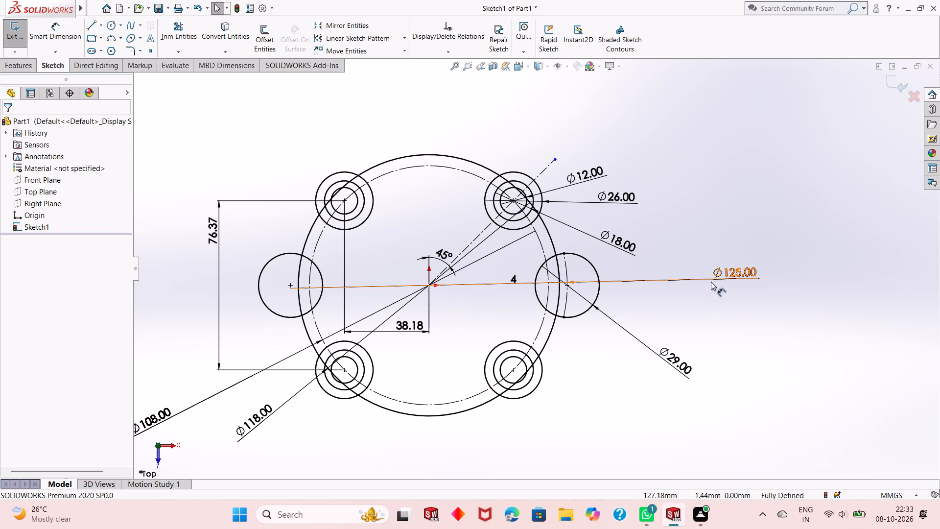
left_click_drag(711, 281, 695, 403)
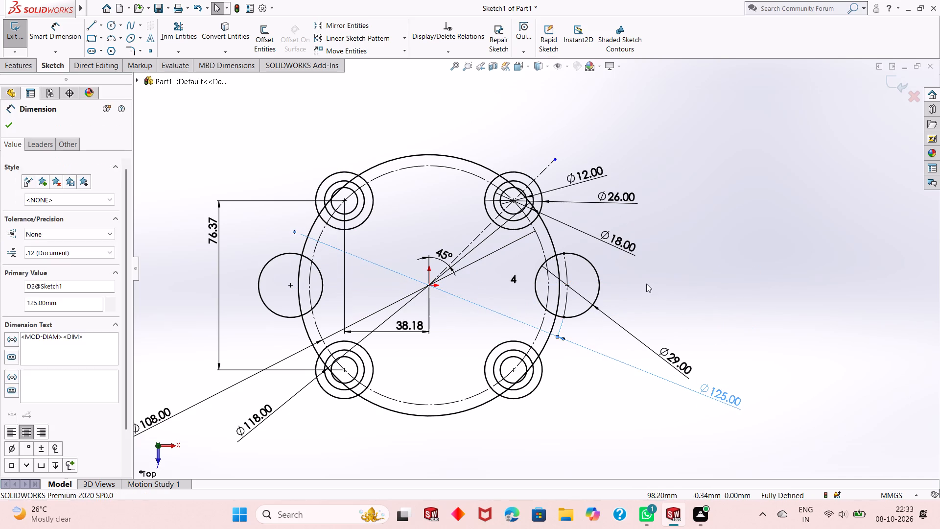
left_click(654, 284)
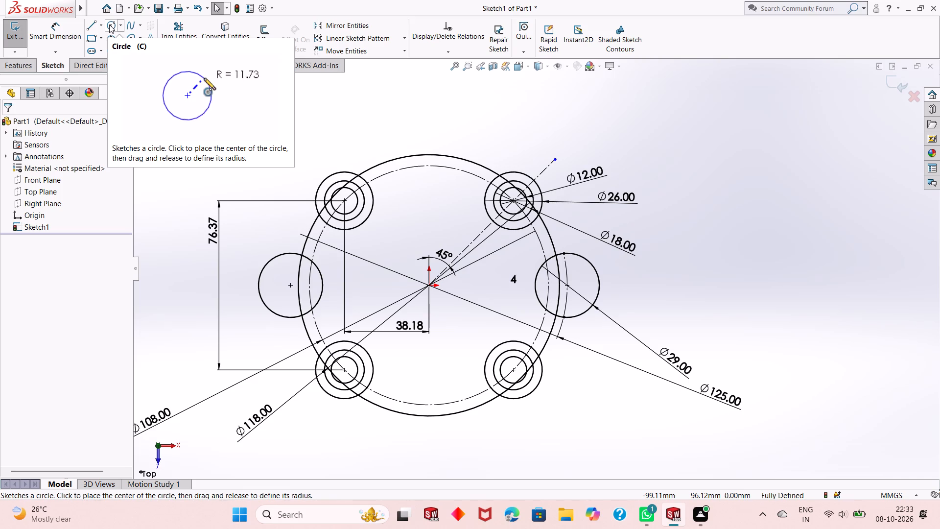
Sketch a circle centred on the origin with a radius of about 47 mm, inside the 108 mm construction circle.
left_click(109, 24)
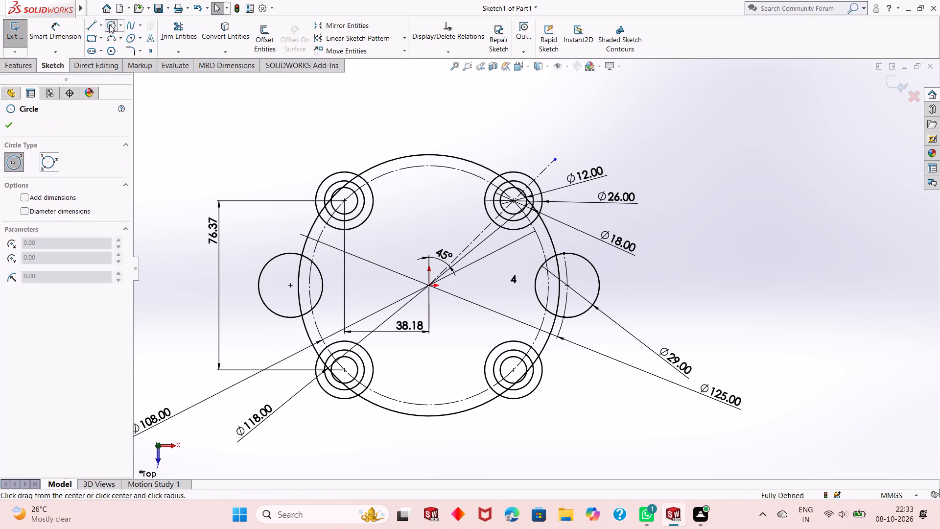
left_click(428, 286)
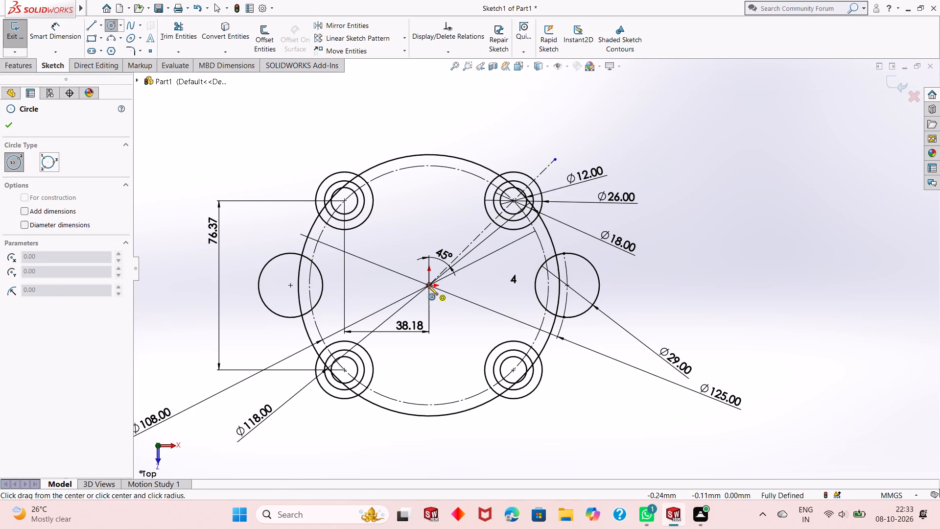
left_click(437, 182)
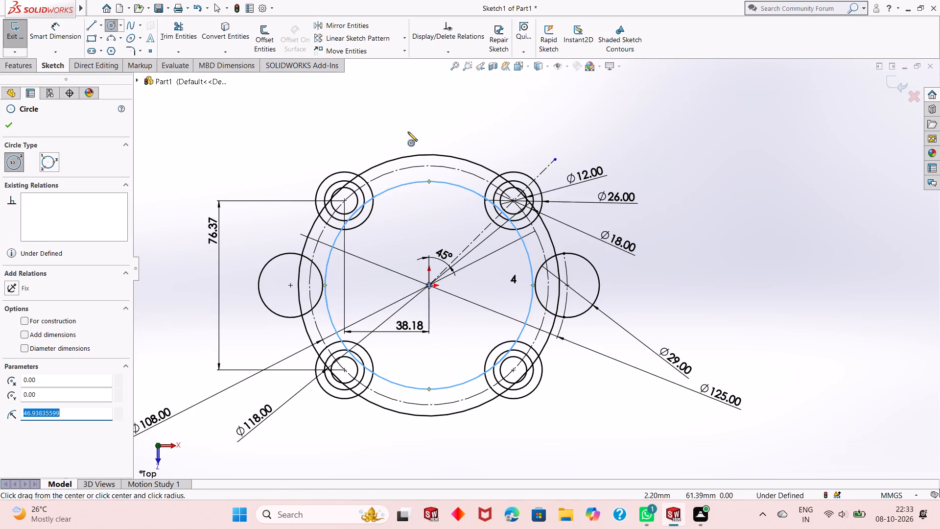
right_click(326, 80)
left_click(335, 85)
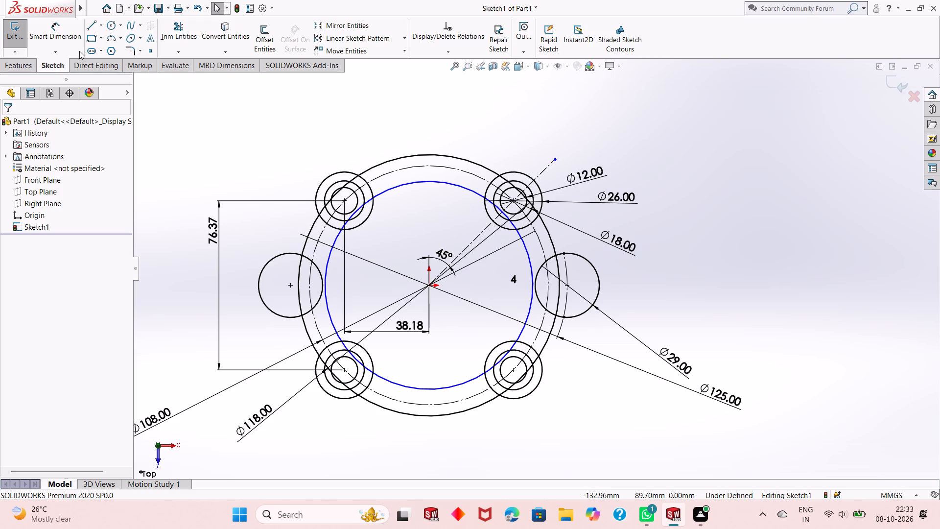
Dimension the new origin-centred circle's diameter as 95 mm, placing the text between the 108 mm and 118 mm dimensions.
left_click(65, 32)
left_click(327, 313)
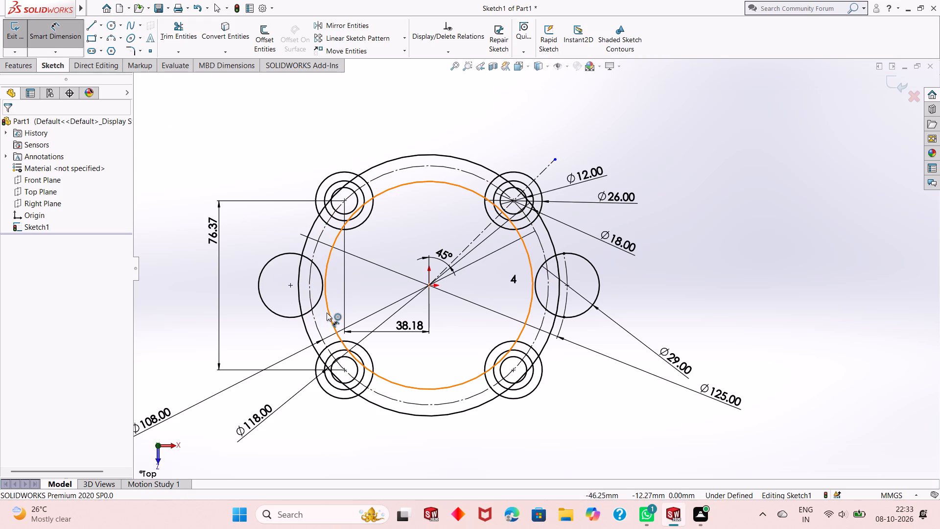
left_click(213, 424)
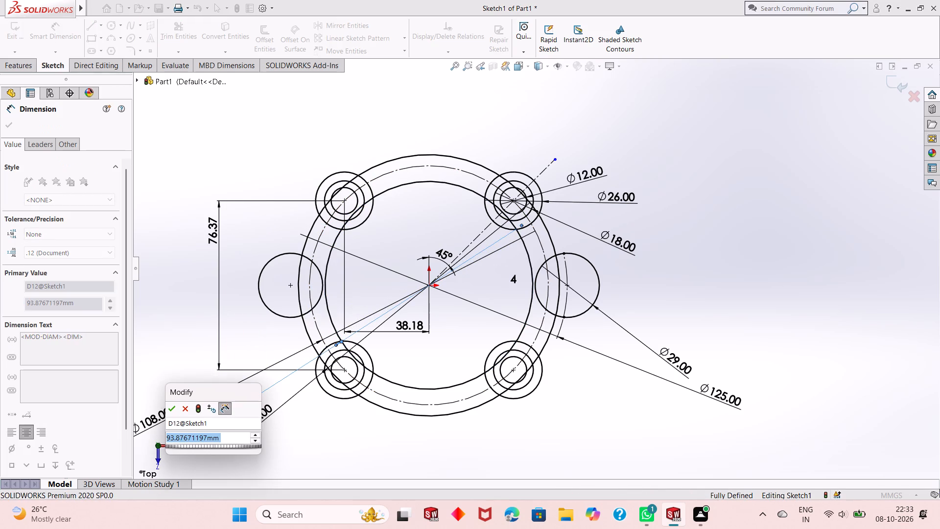
type("47.5+47.5")
key("Return")
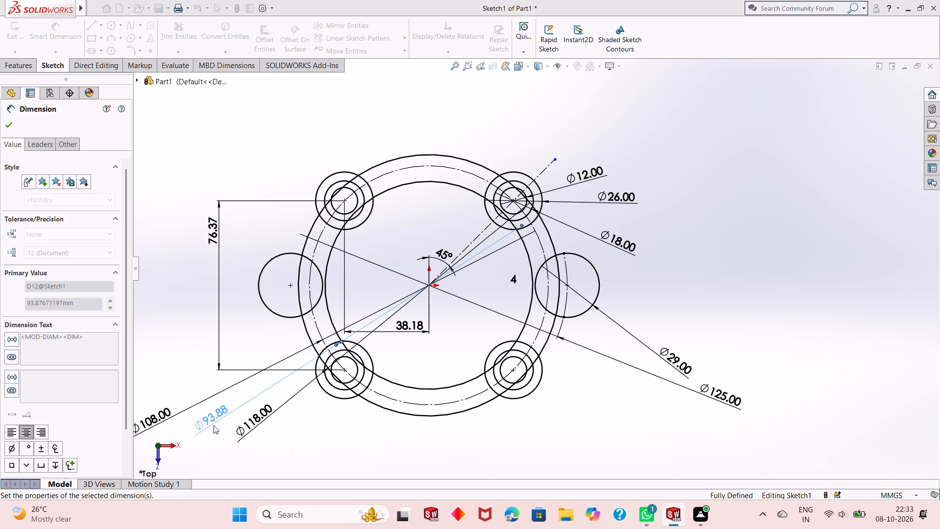
right_click(236, 126)
left_click(263, 158)
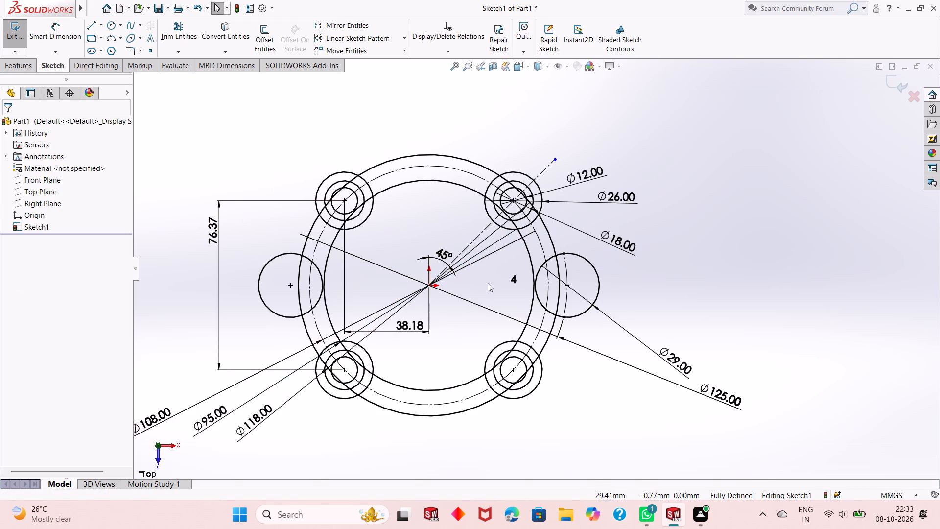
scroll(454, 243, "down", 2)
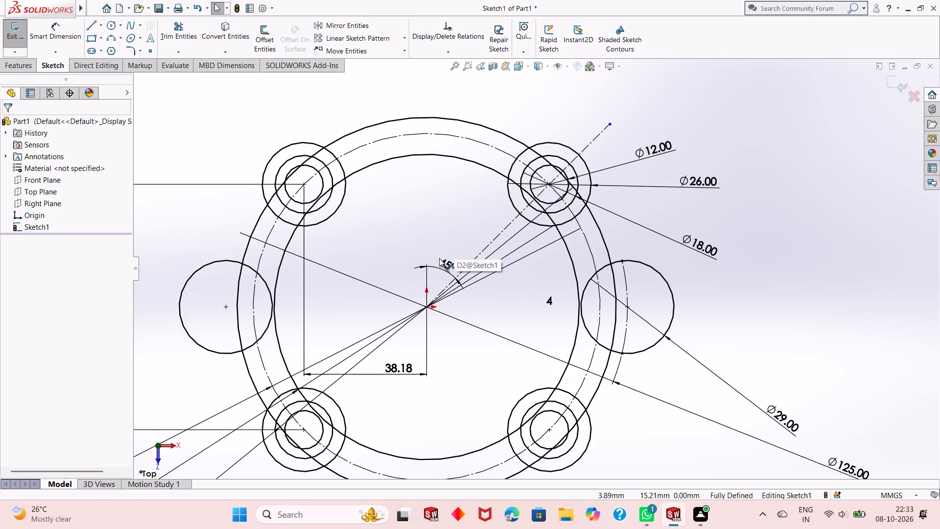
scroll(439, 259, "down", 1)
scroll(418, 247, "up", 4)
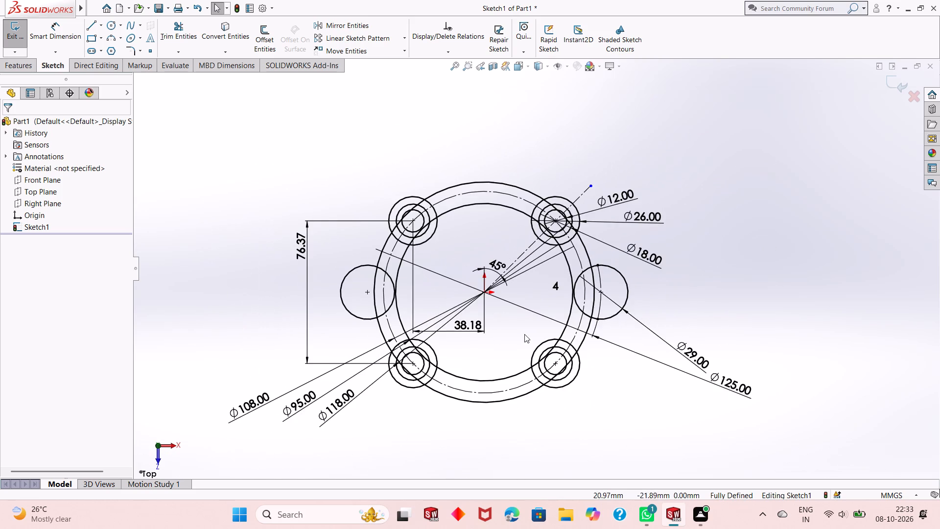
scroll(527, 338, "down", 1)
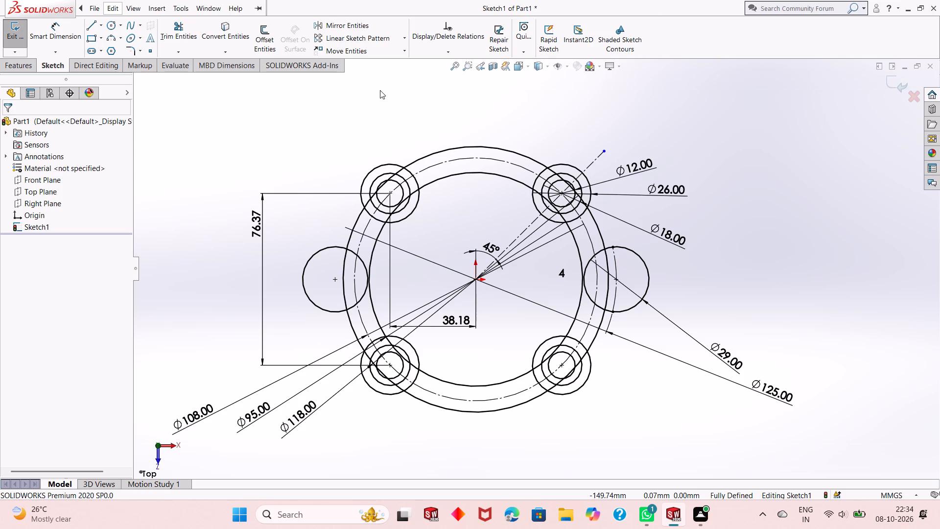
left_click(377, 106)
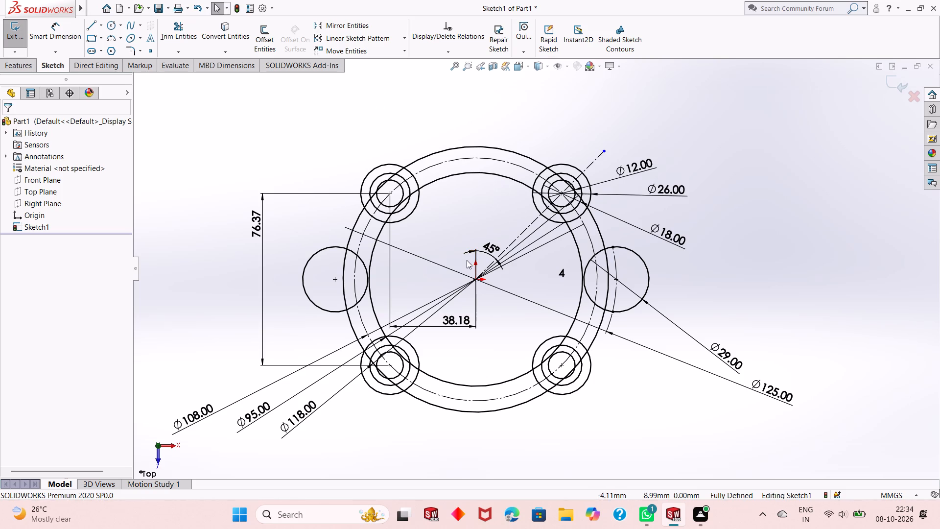
Trim the upper-left 18 mm circle's arc inside the 95 mm circle, and the 26 mm circle's arc back to the 108 mm construction circle.
scroll(515, 168, "down", 2)
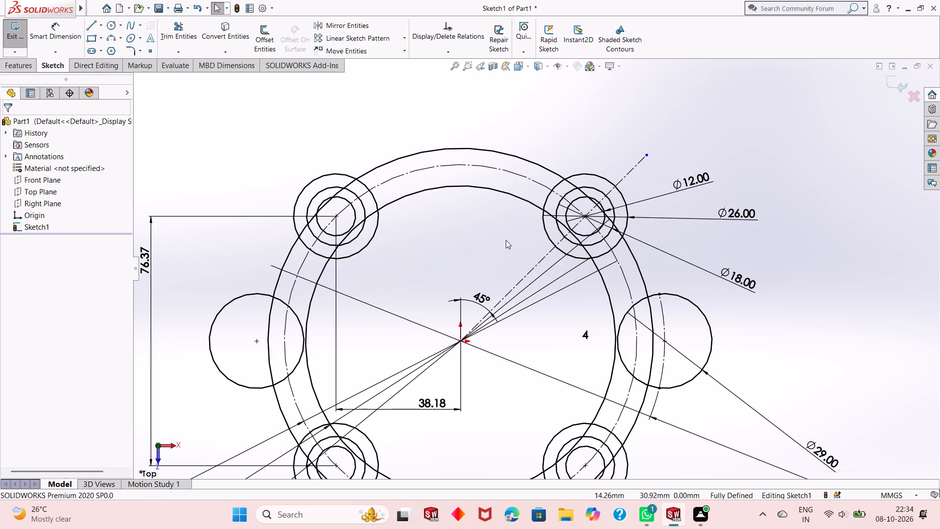
scroll(544, 236, "down", 1)
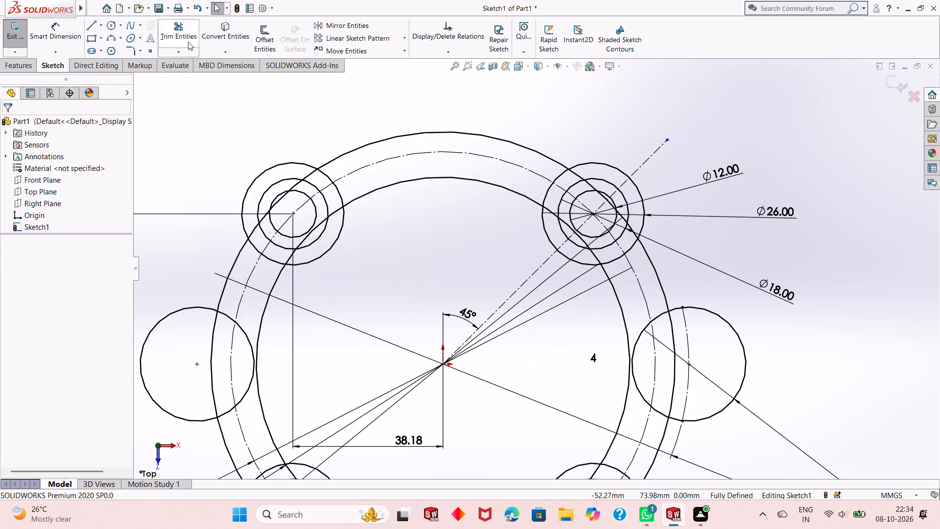
left_click(188, 41)
scroll(333, 275, "down", 2)
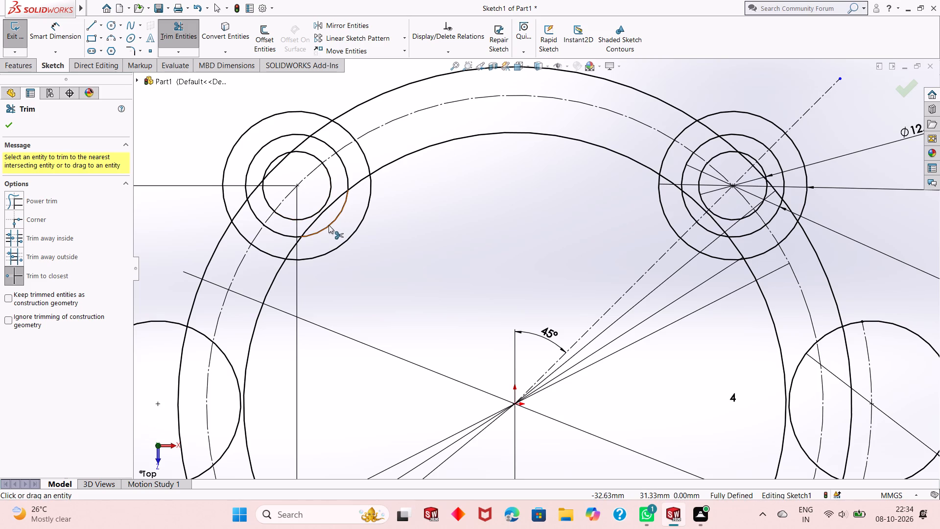
left_click(329, 225)
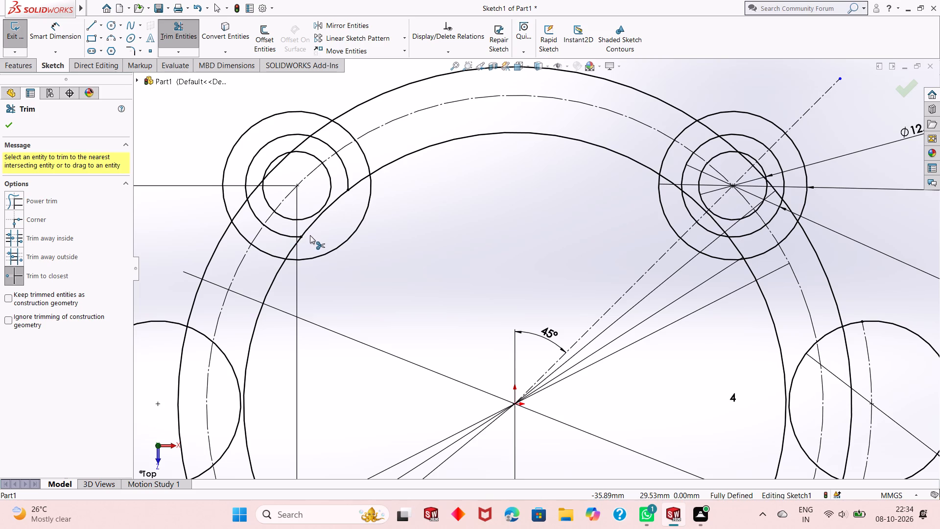
left_click(330, 253)
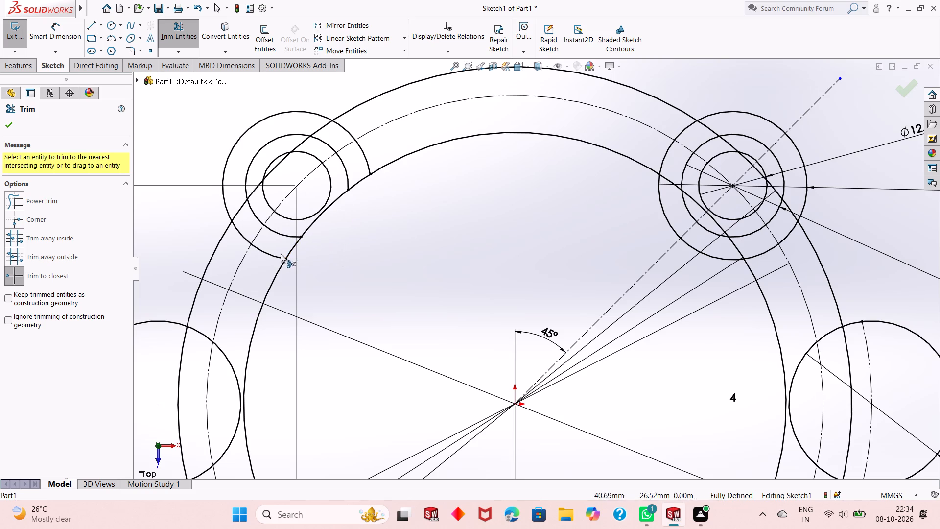
left_click(277, 255)
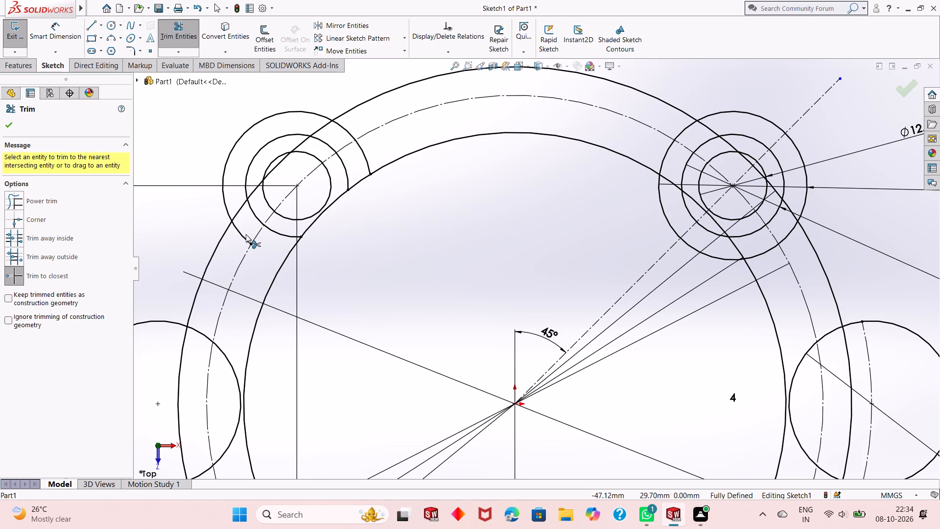
left_click(368, 160)
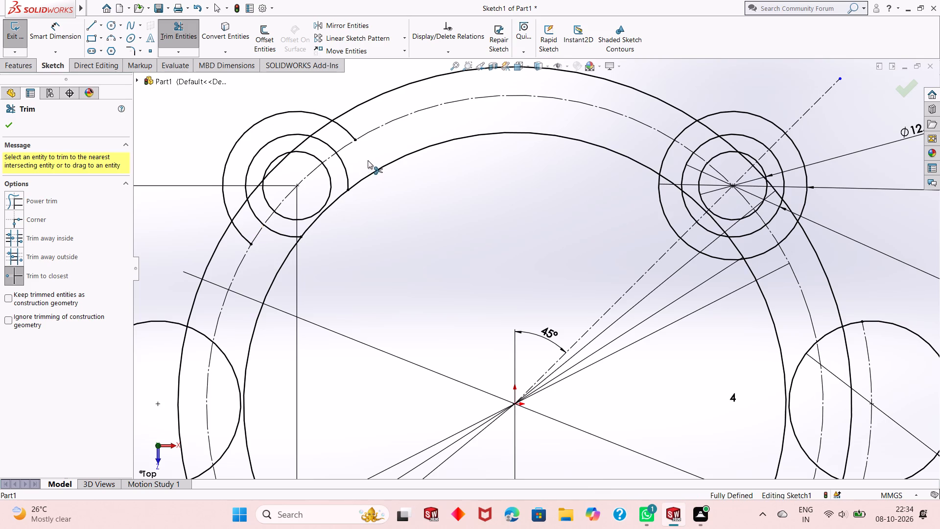
key("Escape")
key("Escape")
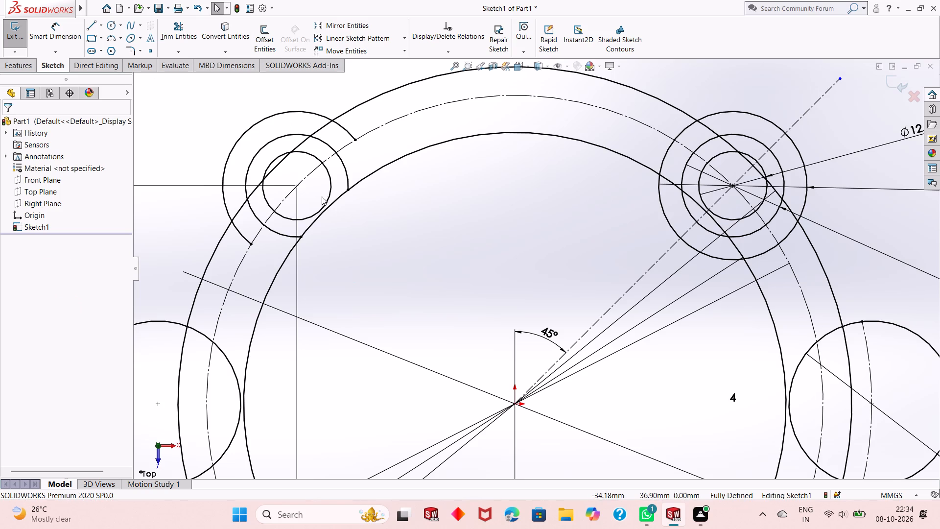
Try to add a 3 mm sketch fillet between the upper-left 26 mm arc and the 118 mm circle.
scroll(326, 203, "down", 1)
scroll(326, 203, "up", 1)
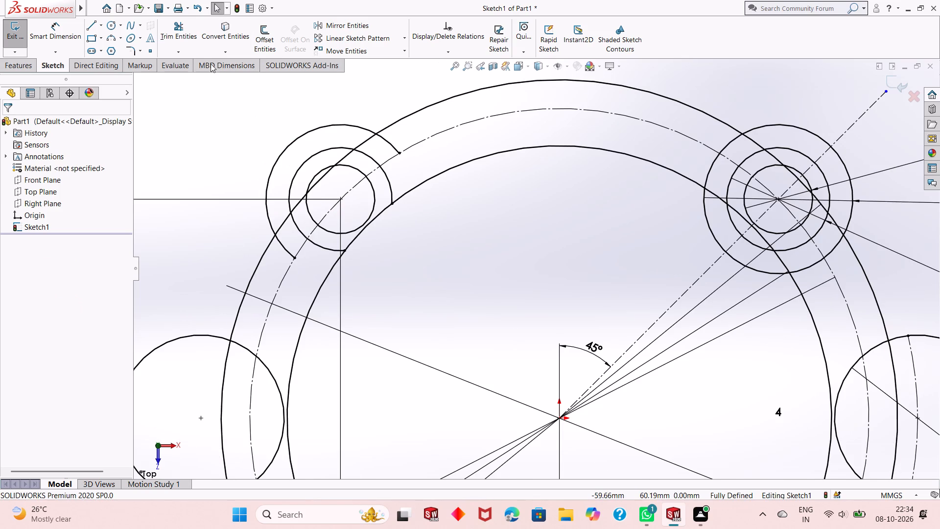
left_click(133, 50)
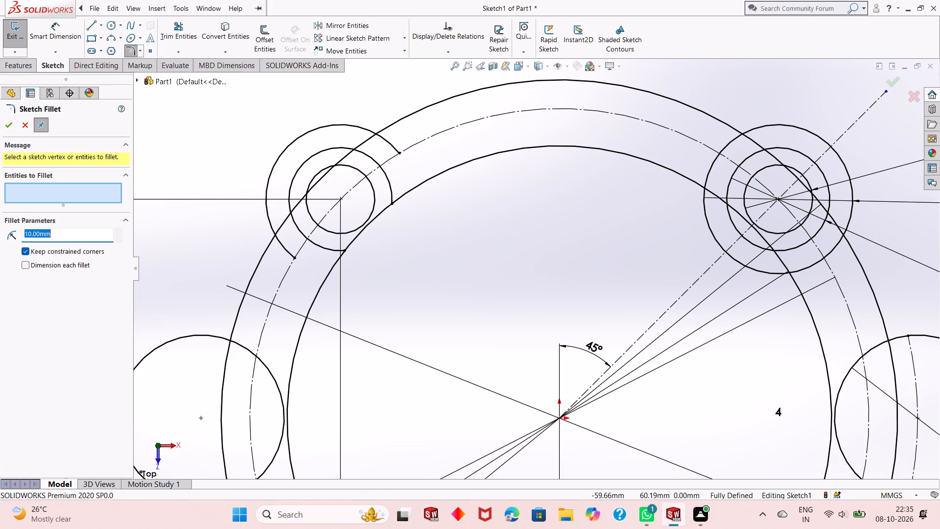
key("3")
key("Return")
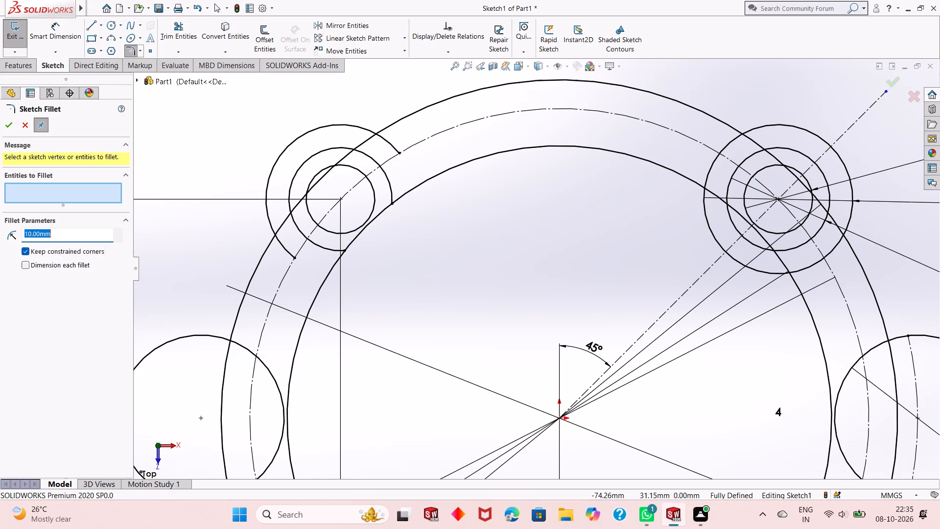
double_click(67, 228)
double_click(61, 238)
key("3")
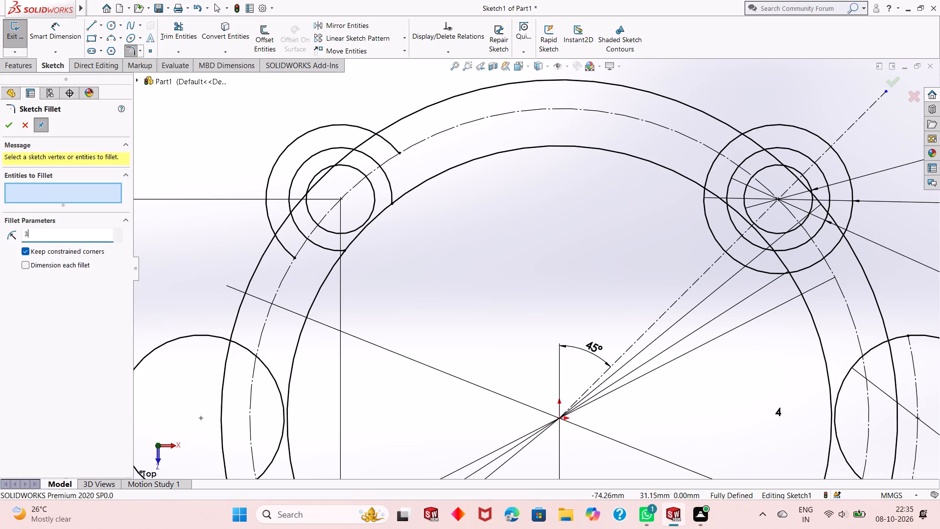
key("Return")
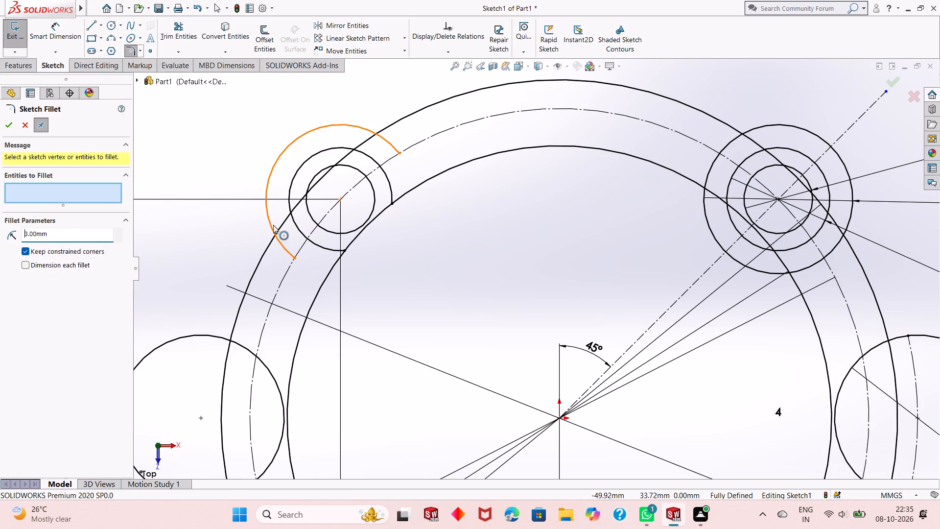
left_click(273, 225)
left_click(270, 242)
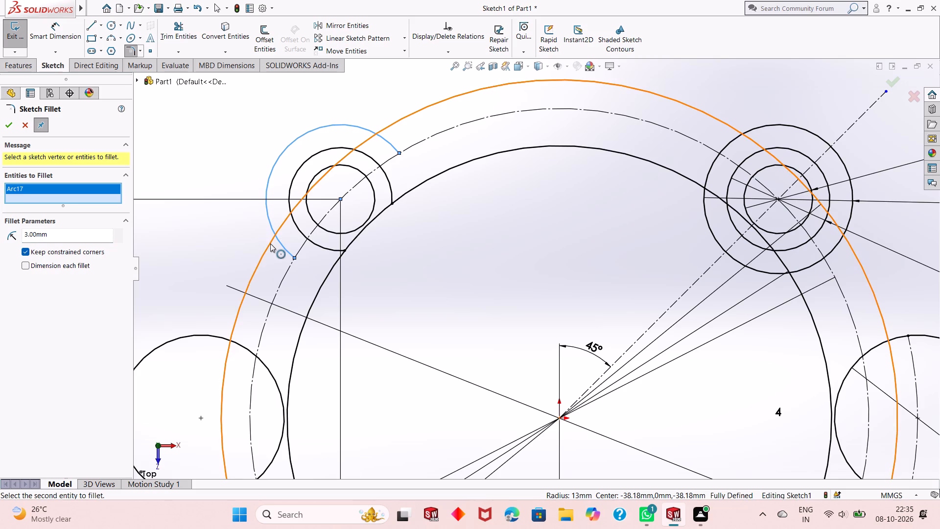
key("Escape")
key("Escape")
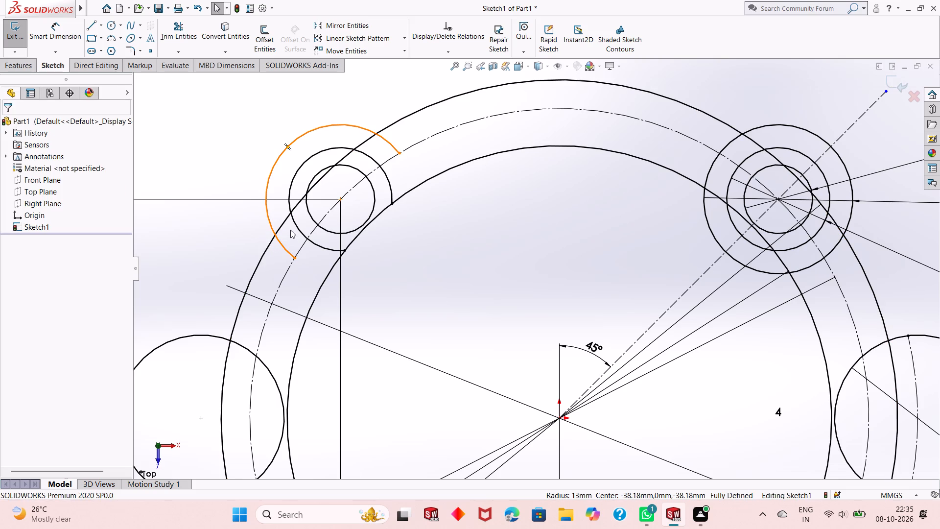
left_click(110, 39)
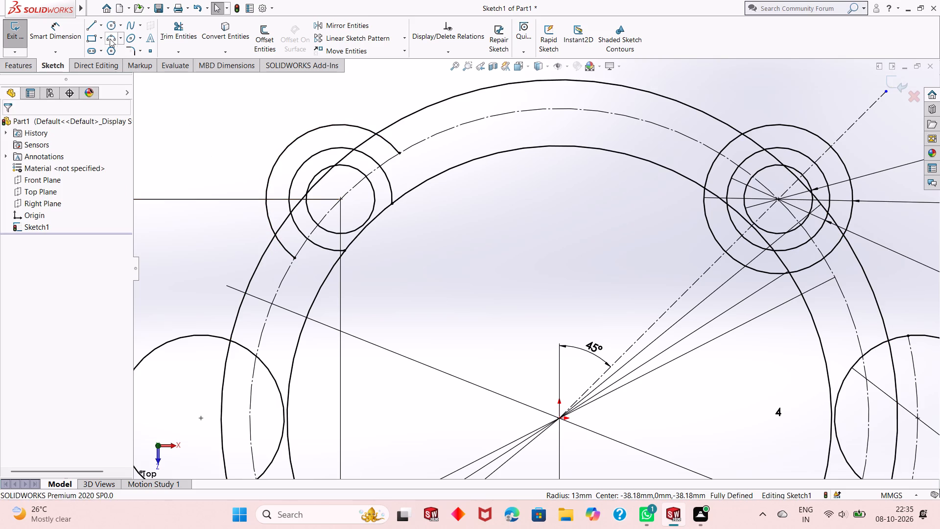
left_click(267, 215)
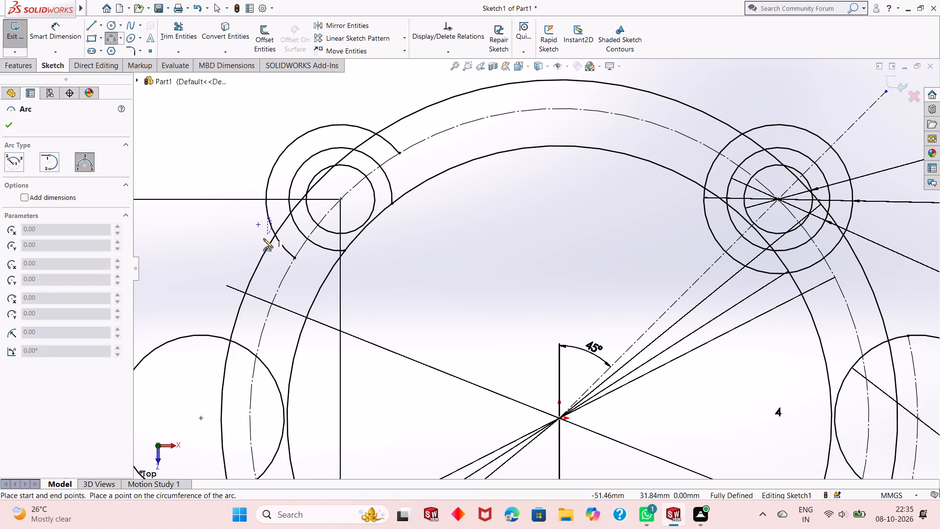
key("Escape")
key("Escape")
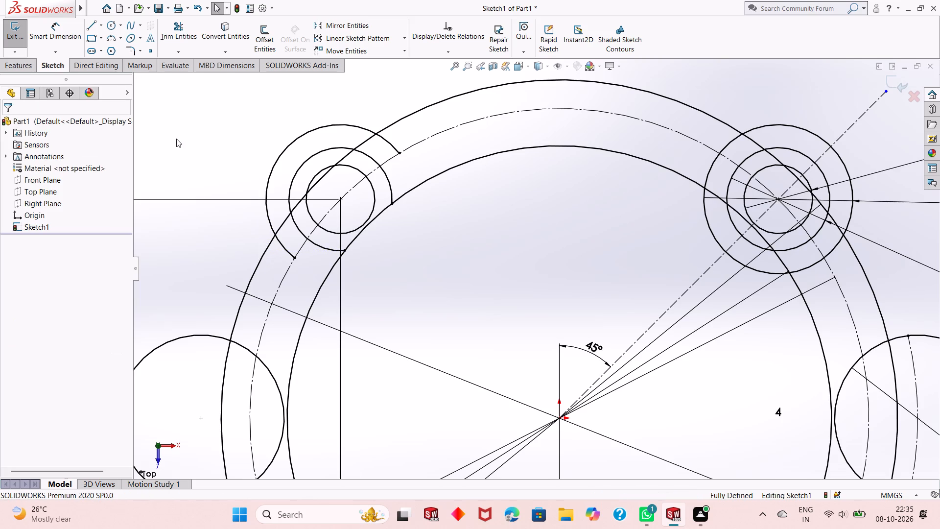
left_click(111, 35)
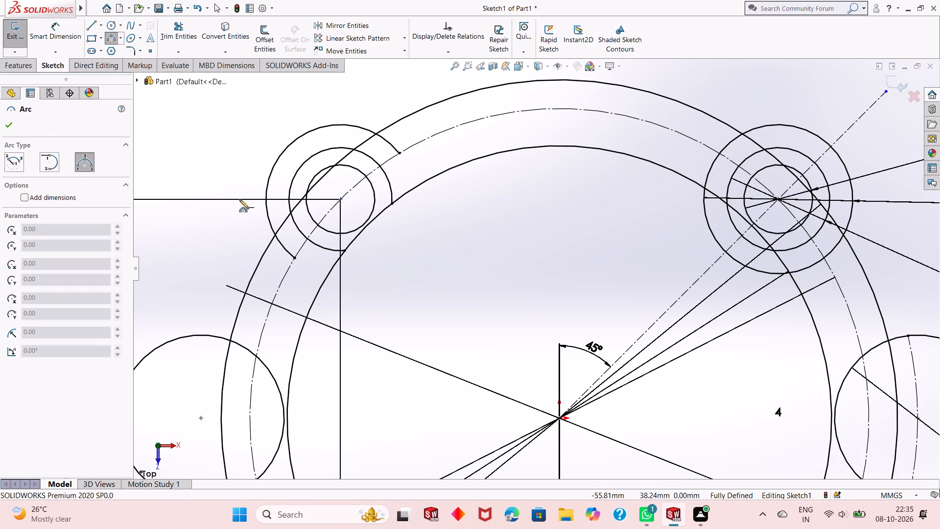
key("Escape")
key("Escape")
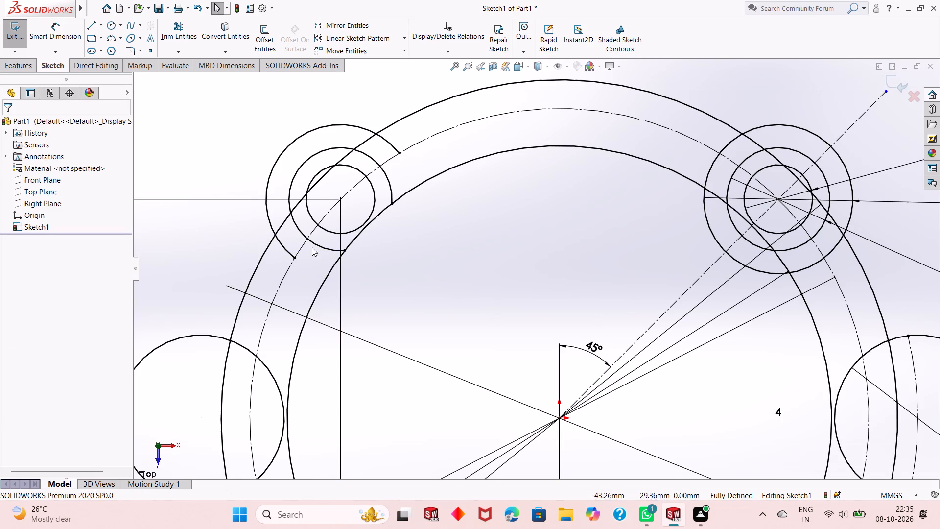
Sketch a three-point arc of 3 mm radius from the lower side of the upper-left 18 mm arc to the 95 mm circle.
left_click(111, 39)
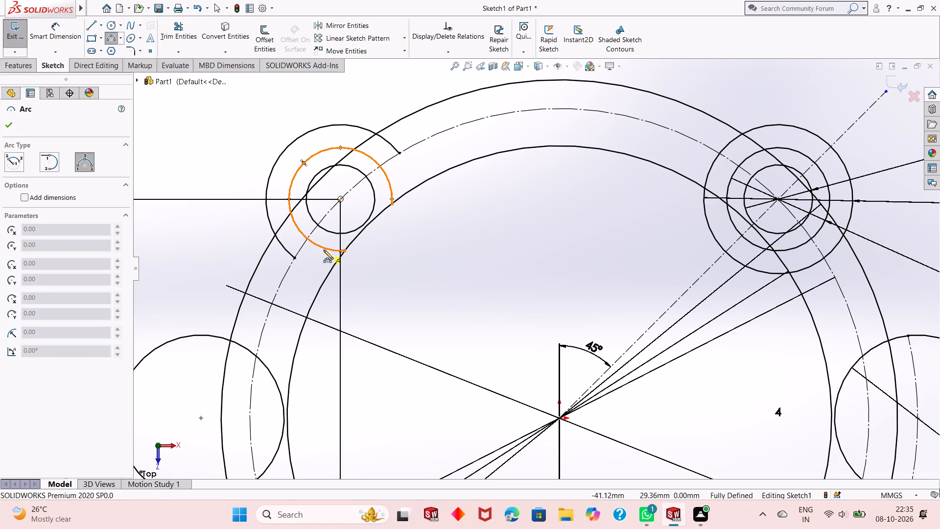
left_click(324, 250)
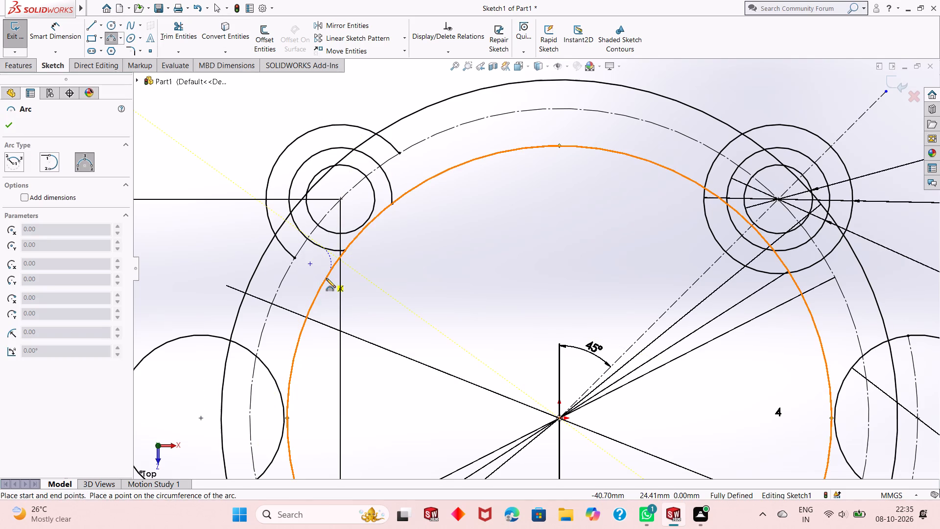
left_click(326, 278)
key("3")
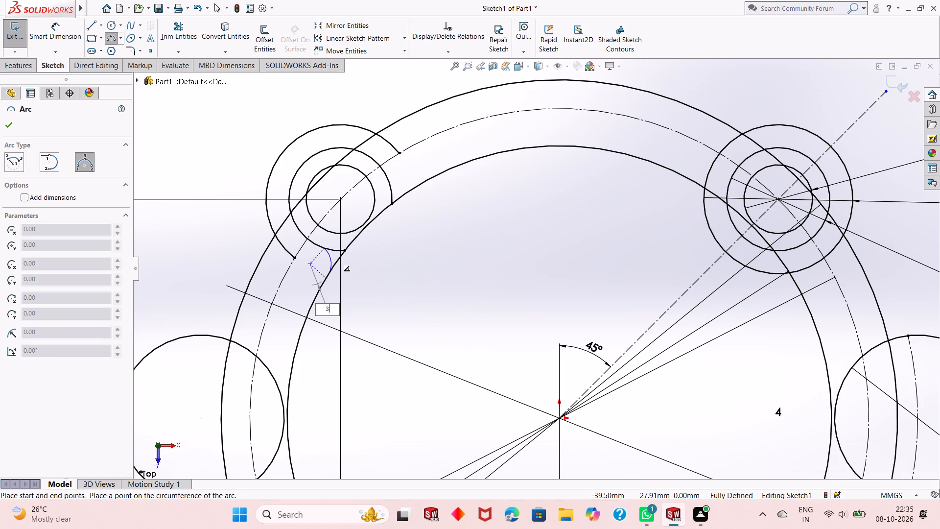
key("Return")
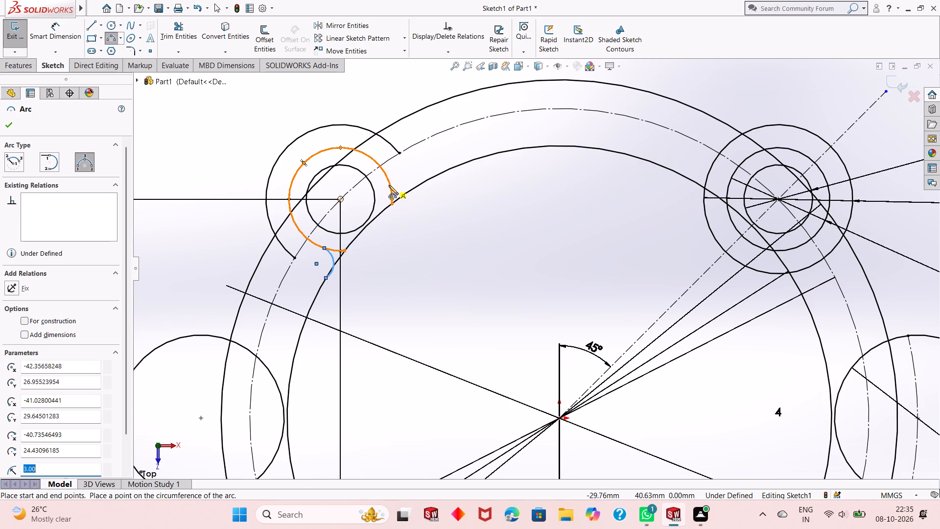
Sketch a second three-point arc of 3 mm radius from the right side of the upper-left 18 mm arc to the 95 mm circle.
left_click(384, 172)
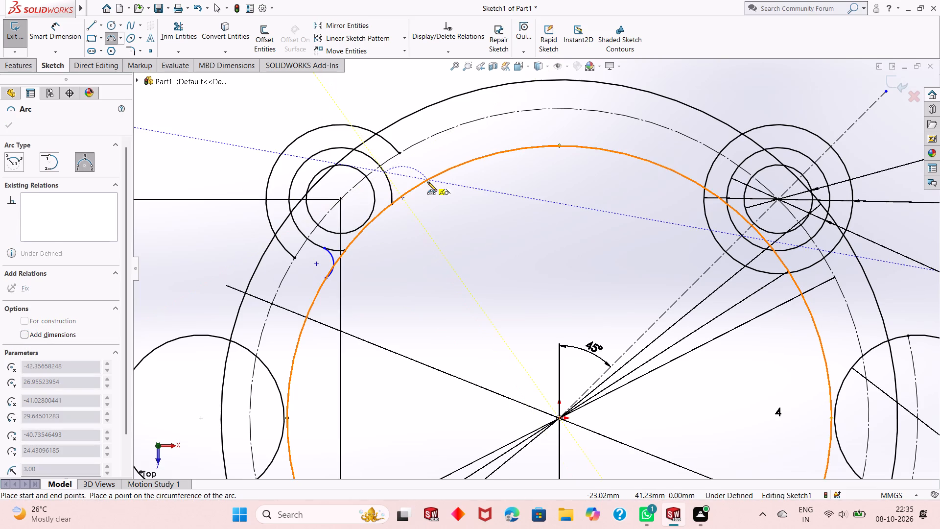
left_click(418, 184)
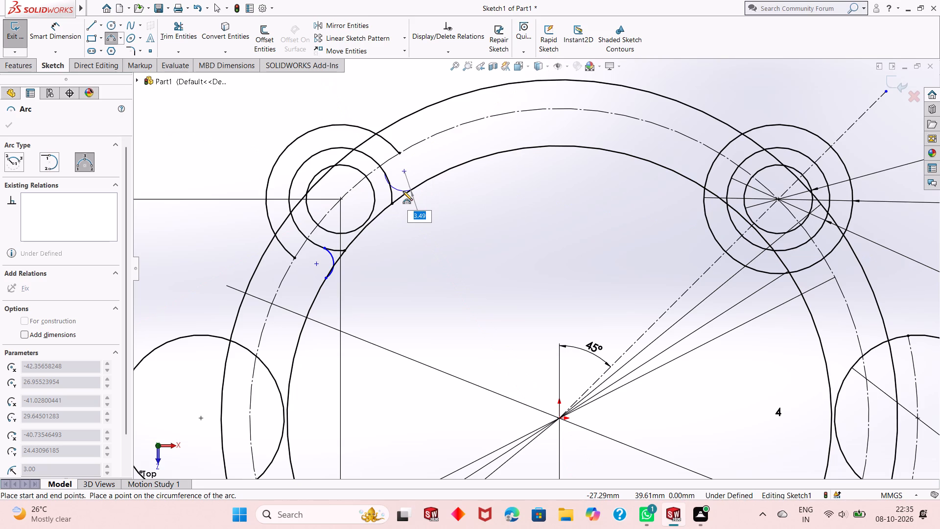
key("3")
key("Return")
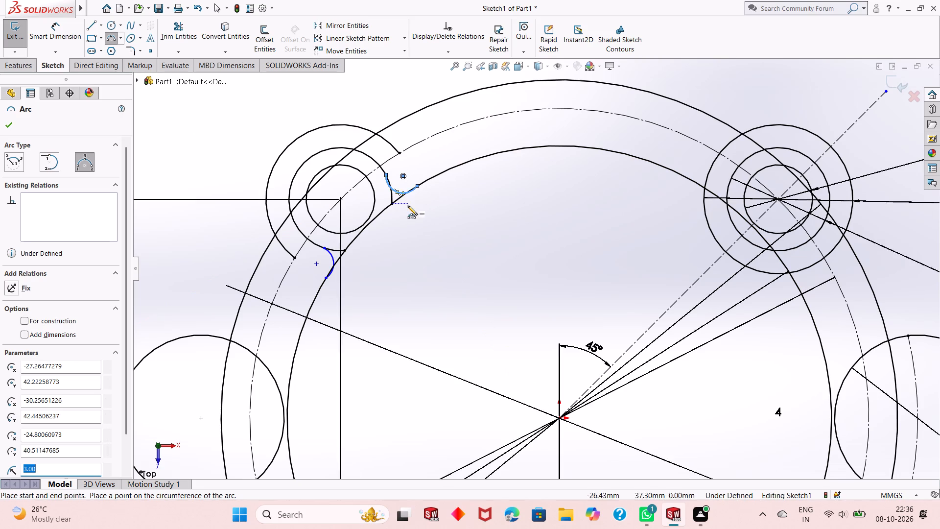
right_click(408, 207)
left_click(425, 212)
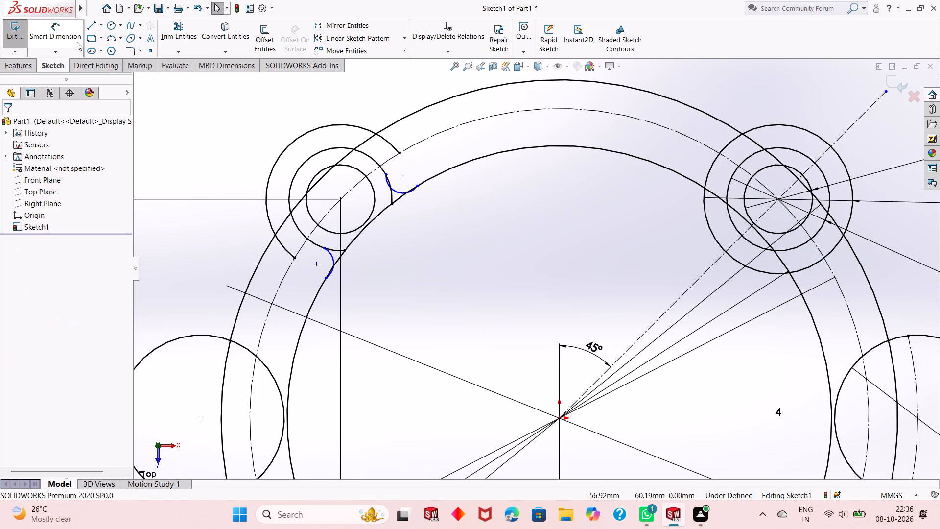
Dimension the lower small arc's radius as 3 mm, placing the text just inside the 95 mm circle.
left_click(71, 36)
left_click(334, 257)
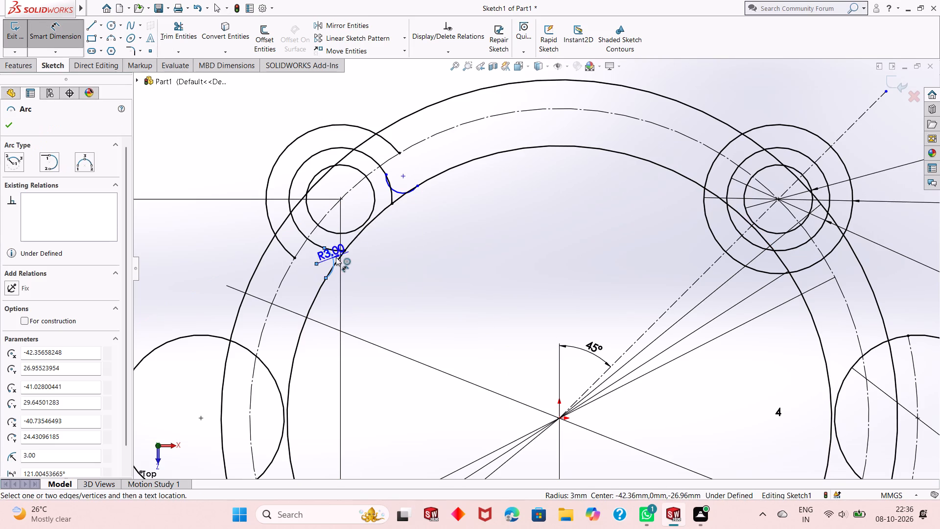
left_click(370, 275)
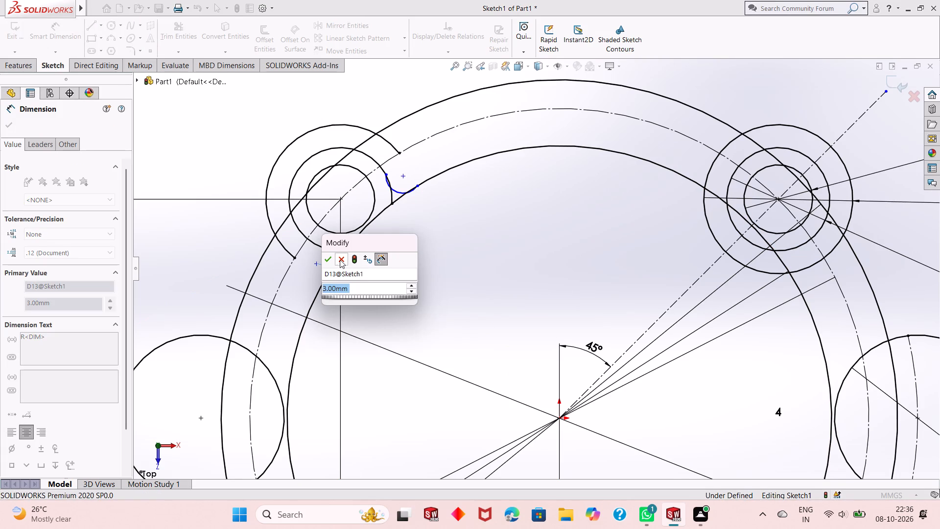
left_click(327, 260)
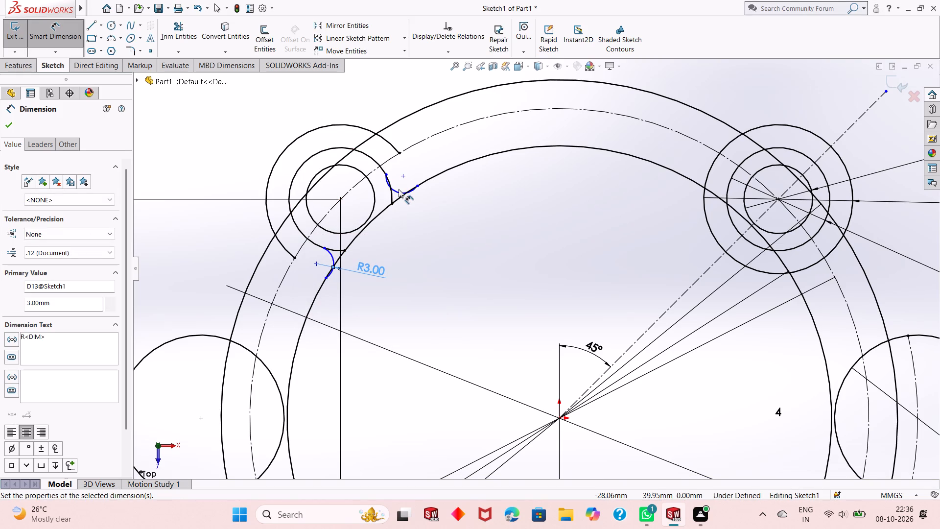
Dimension the radius of the small arc right of the upper-left boss as 3 mm, placing the text below it, and finish dimensioning.
left_click(399, 192)
left_click(401, 225)
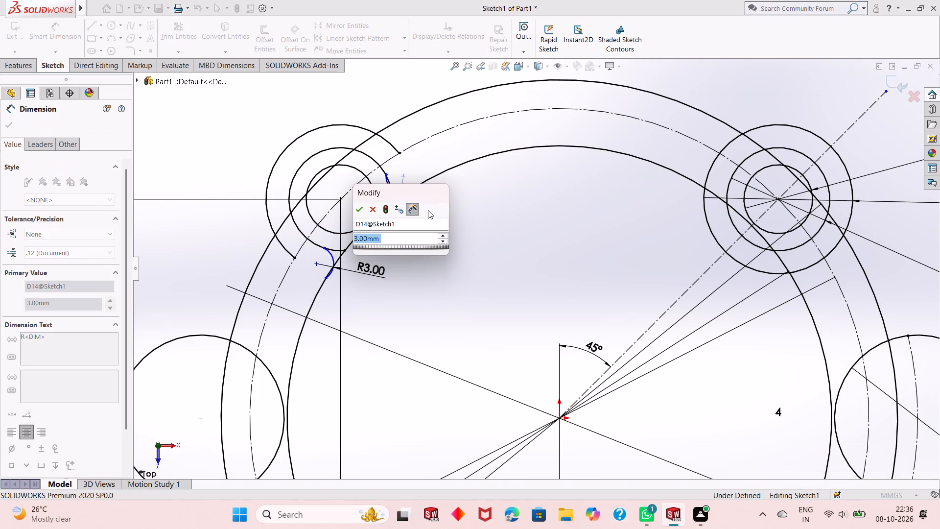
left_click(361, 210)
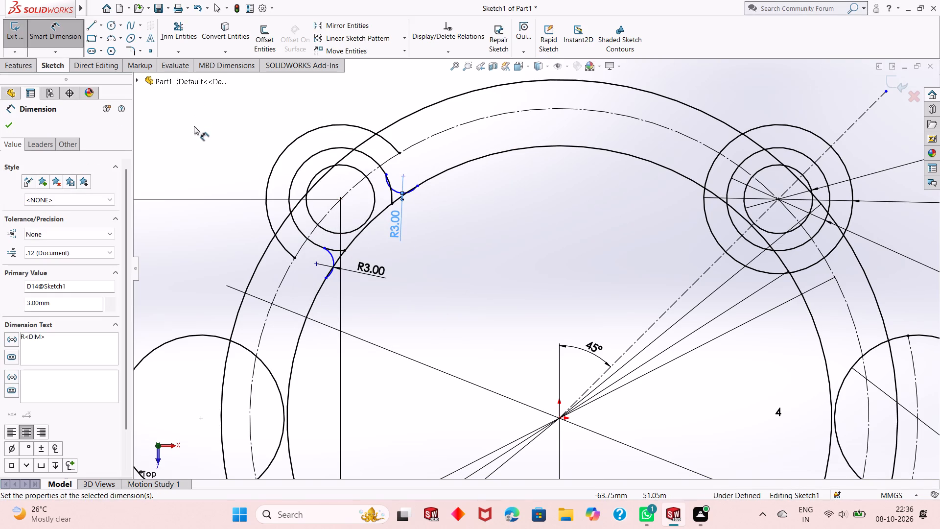
right_click(194, 126)
left_click(210, 136)
right_click(210, 136)
left_click(221, 143)
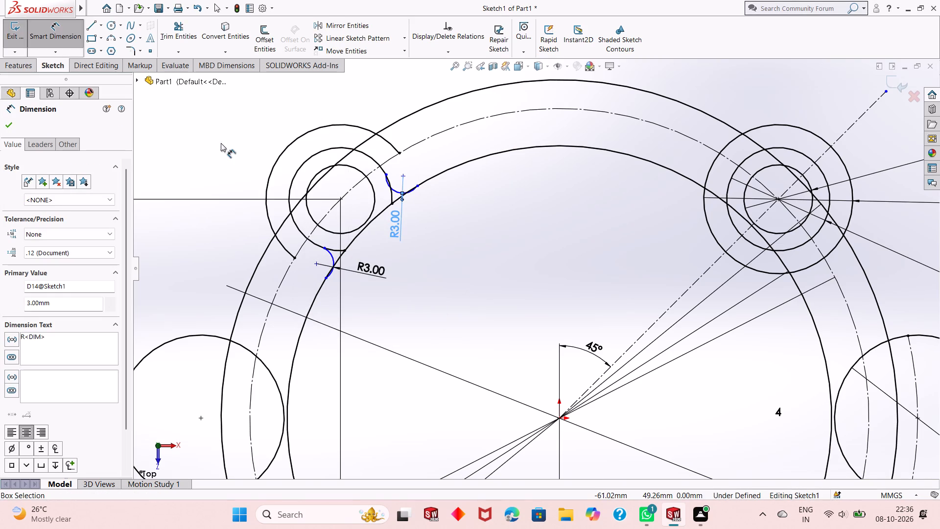
right_click(211, 135)
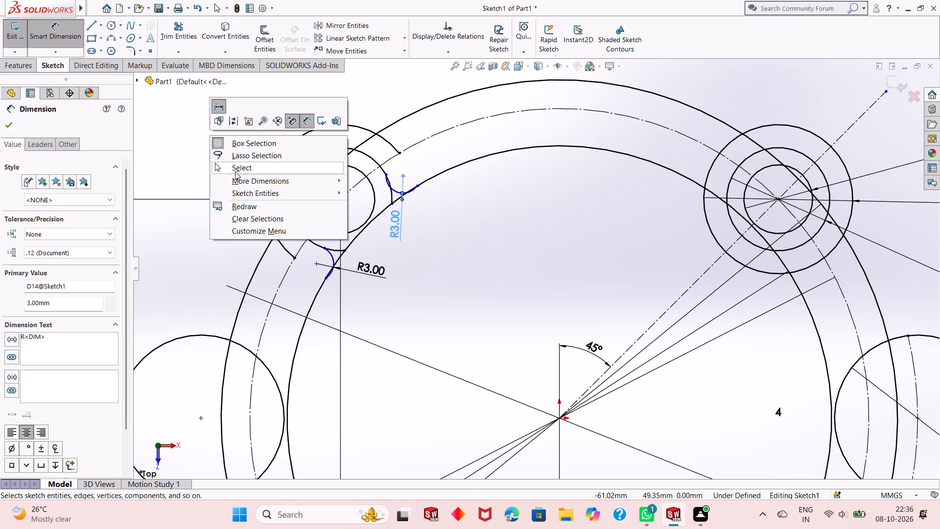
left_click(235, 172)
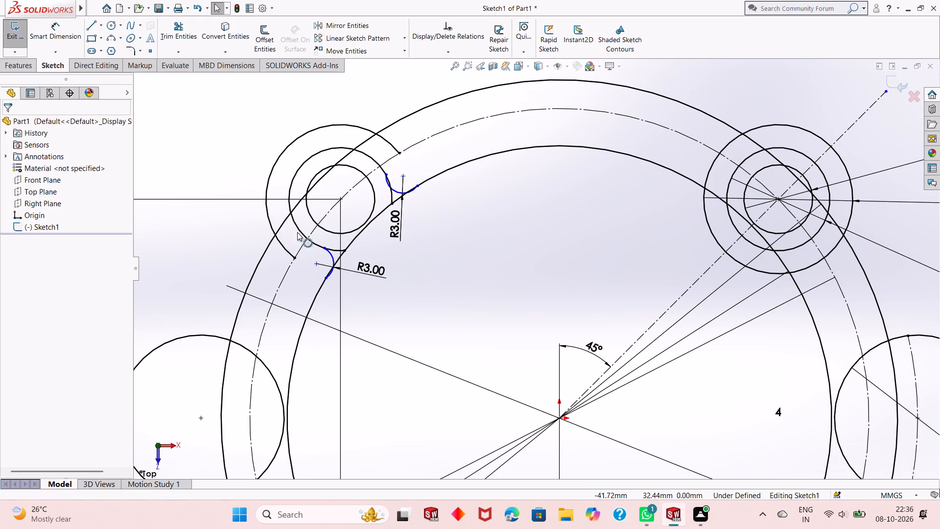
Make the lower 3 mm arc tangent to both the upper-left 18 mm arc and the 95 mm circle.
scroll(356, 259, "down", 8)
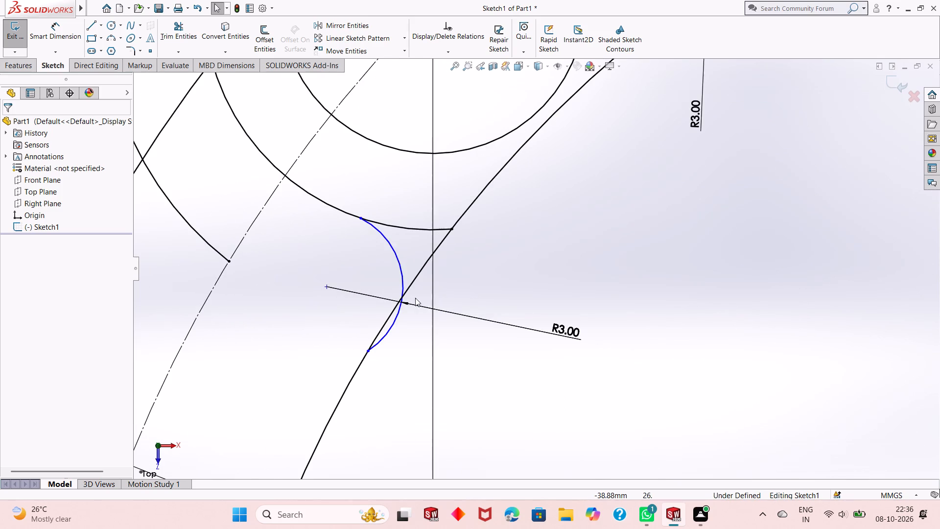
scroll(422, 303, "down", 1)
scroll(422, 303, "up", 1)
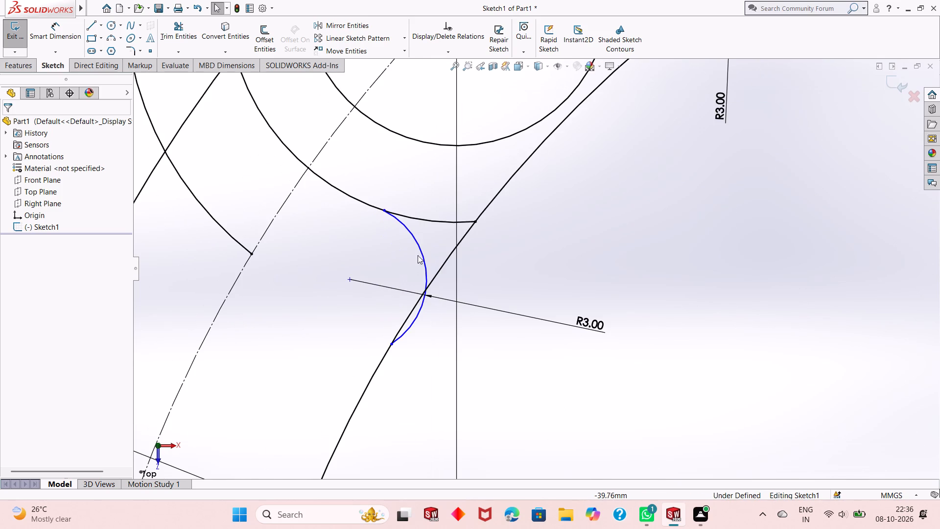
left_click(423, 250)
left_click(437, 222, "ctrl")
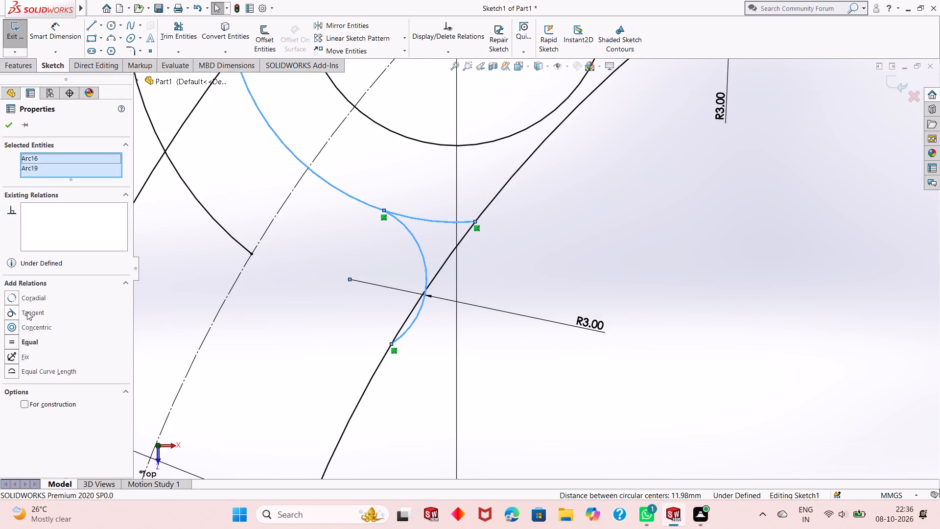
left_click(27, 312)
left_click(9, 127)
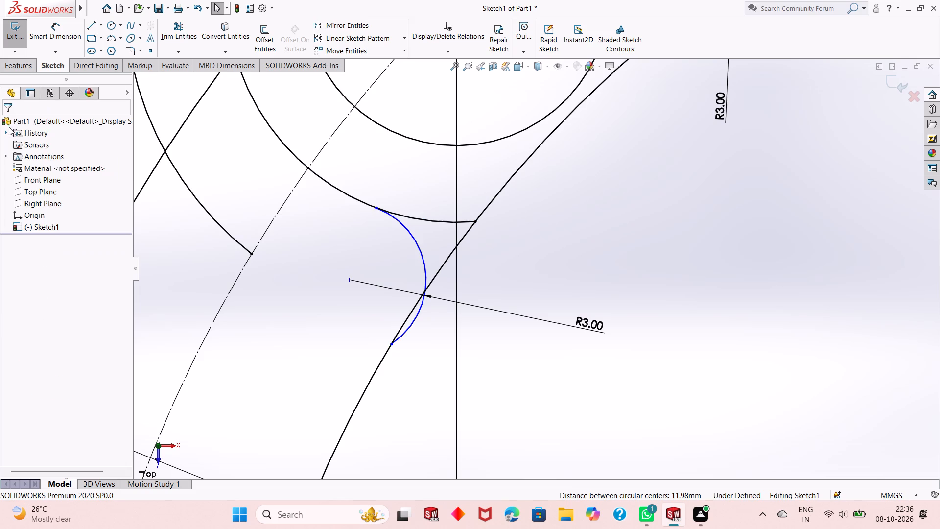
left_click(423, 268)
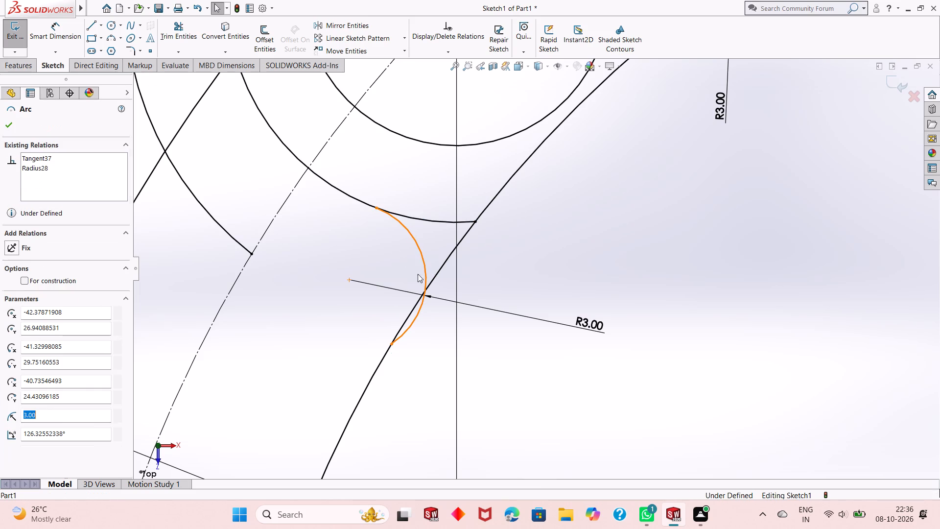
left_click(379, 366, "ctrl")
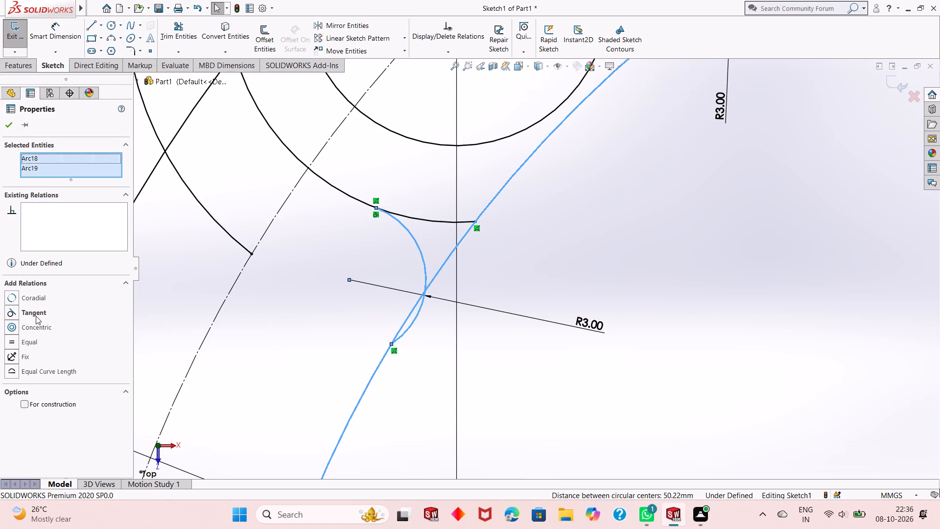
left_click(36, 316)
left_click(3, 129)
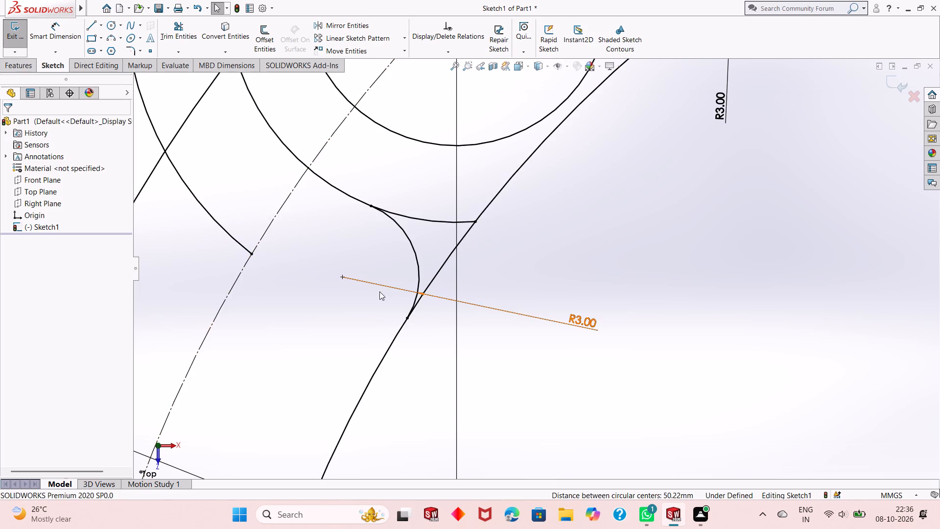
Make the other 3 mm arc, right of the upper-left boss, tangent to the 95 mm circle and the 18 mm arc.
scroll(388, 303, "up", 6)
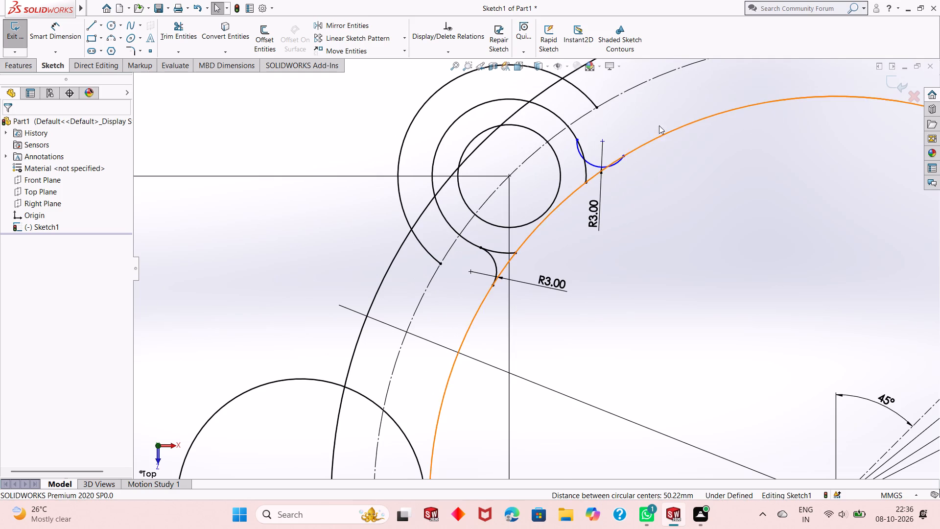
scroll(653, 131, "down", 6)
left_click(463, 255)
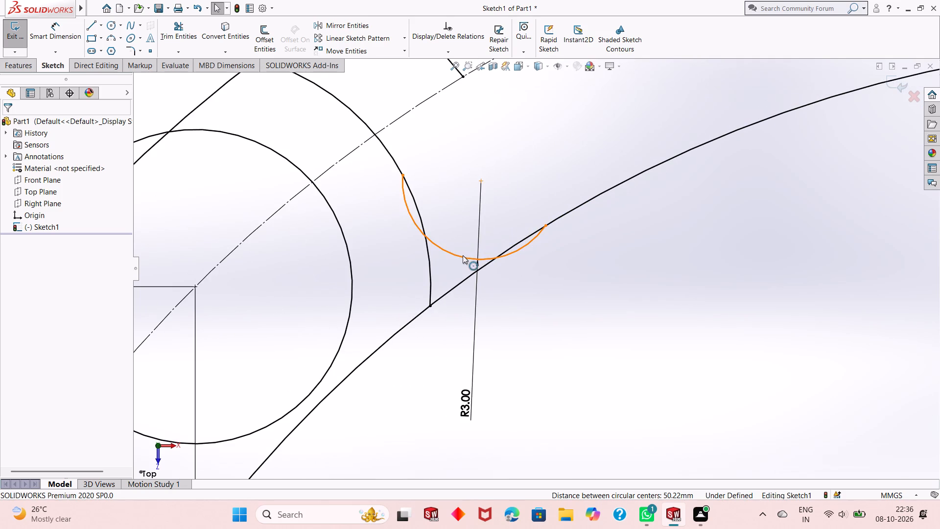
left_click(573, 211, "ctrl")
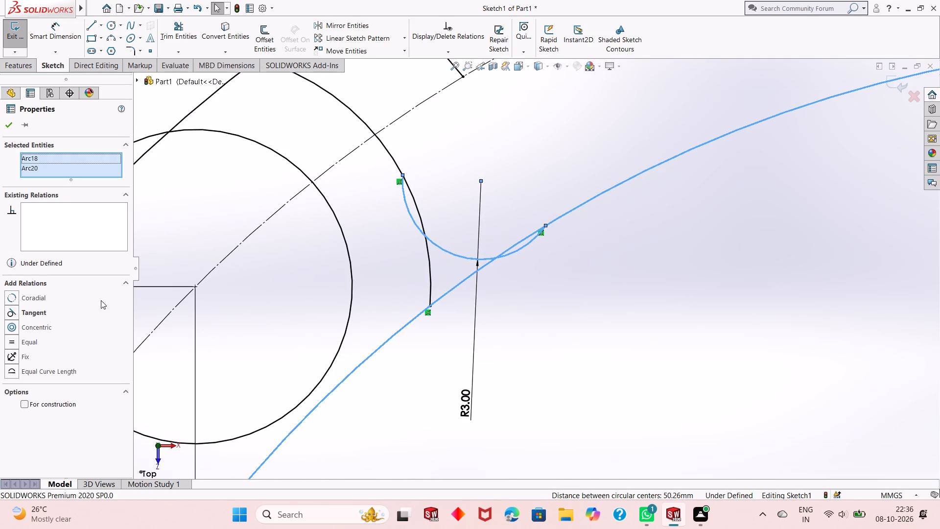
left_click(12, 313)
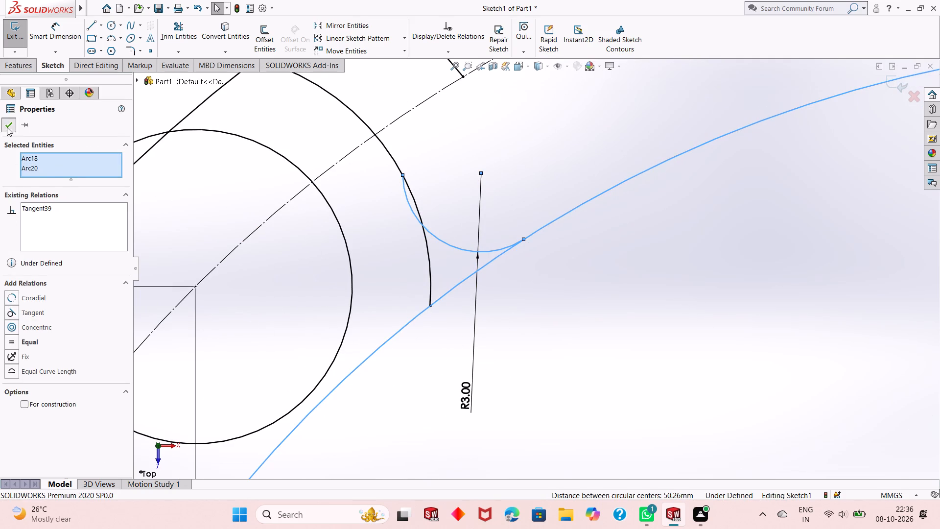
left_click(7, 127)
left_click(459, 250)
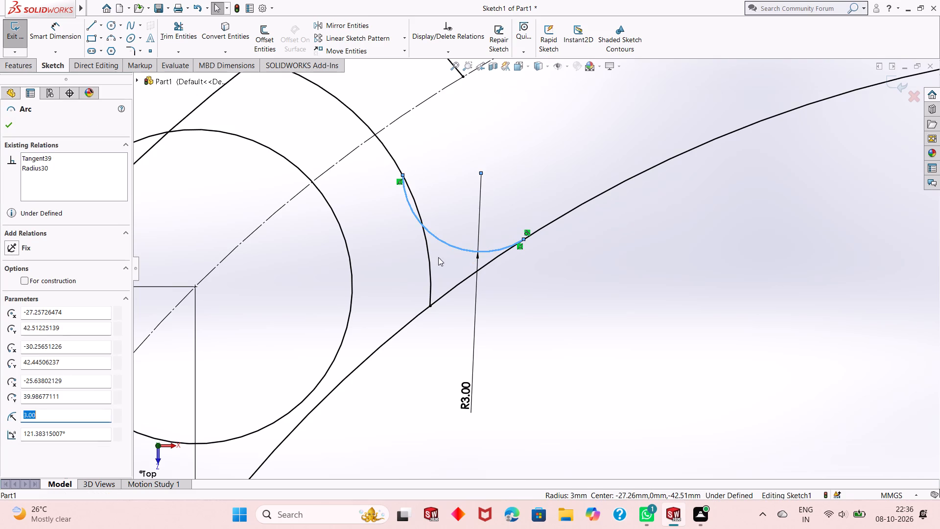
left_click(430, 268, "ctrl")
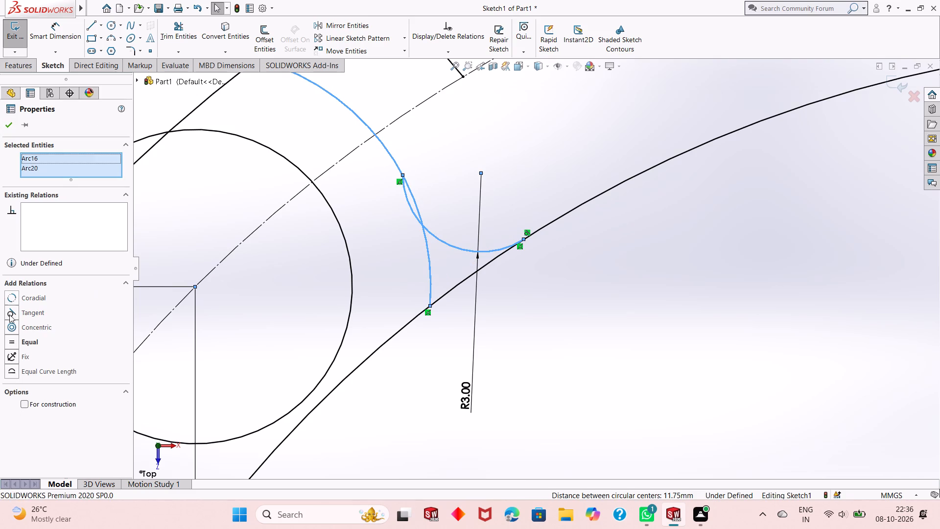
left_click(11, 315)
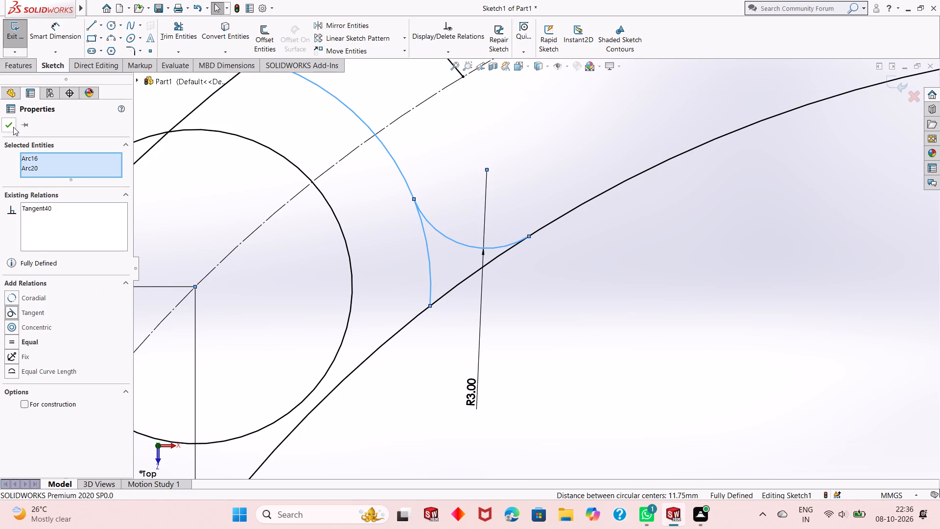
left_click(11, 125)
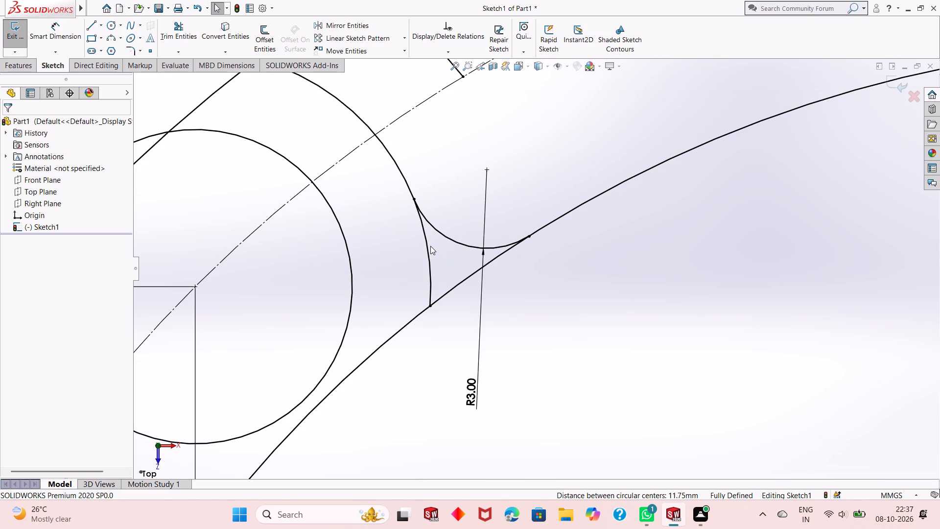
Trim the two 18 mm arc ends beyond the 3 mm arcs and the 95 mm circle segment between them at the upper-left boss.
scroll(428, 209, "down", 3)
scroll(428, 209, "up", 6)
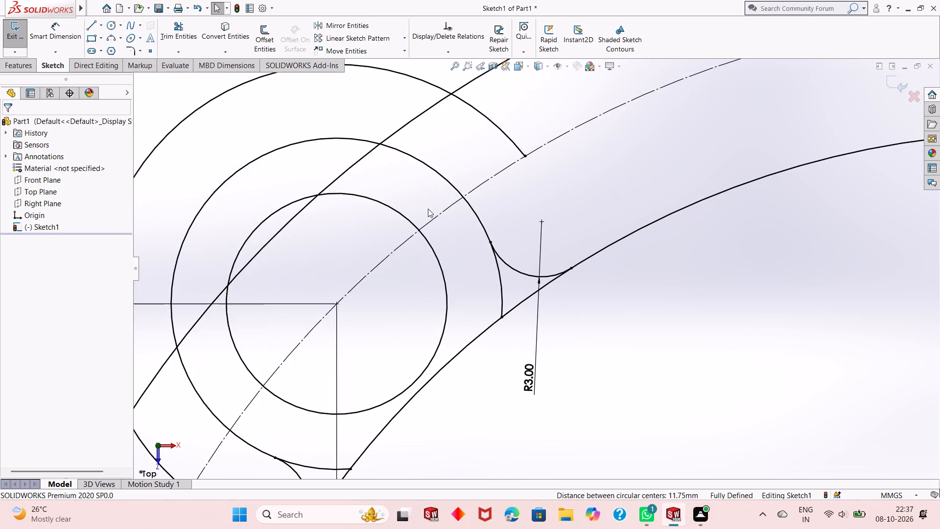
scroll(428, 209, "up", 2)
scroll(418, 288, "up", 2)
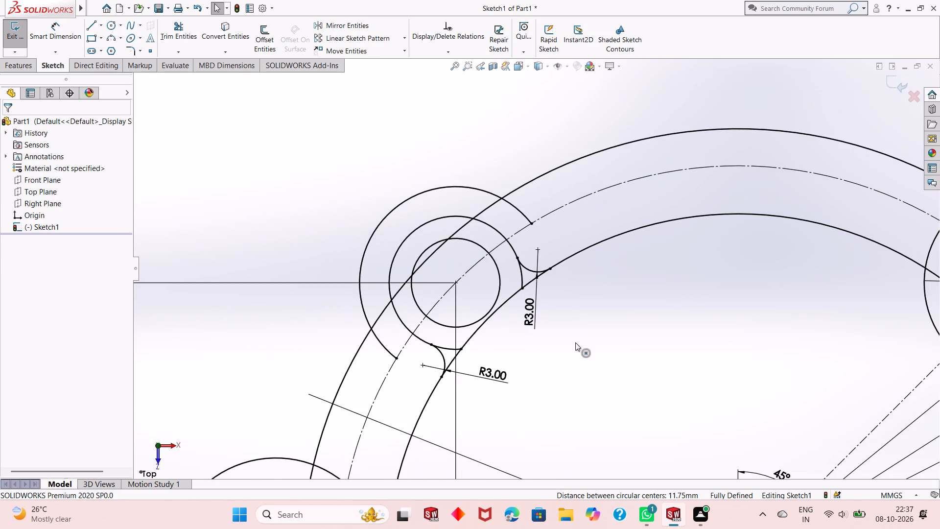
scroll(576, 343, "down", 2)
scroll(428, 294, "up", 1)
scroll(562, 348, "down", 1)
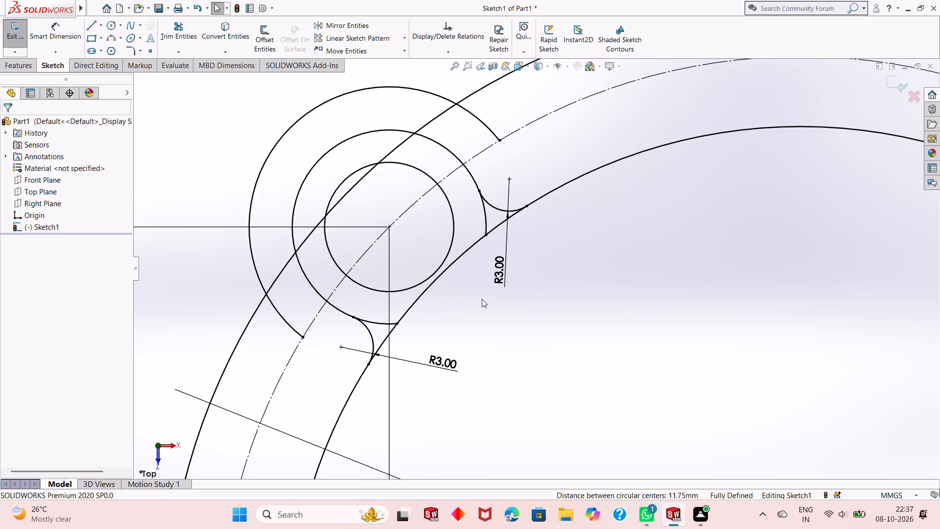
scroll(489, 295, "down", 2)
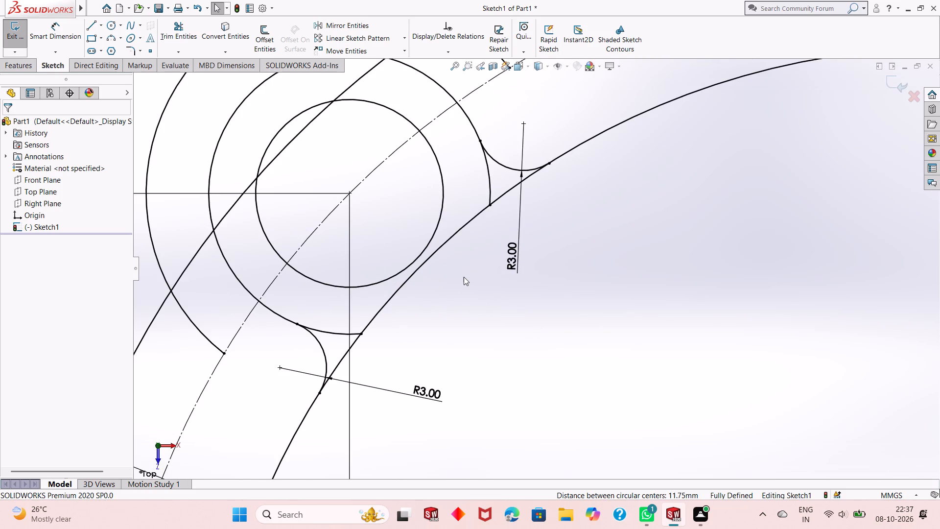
left_click(186, 37)
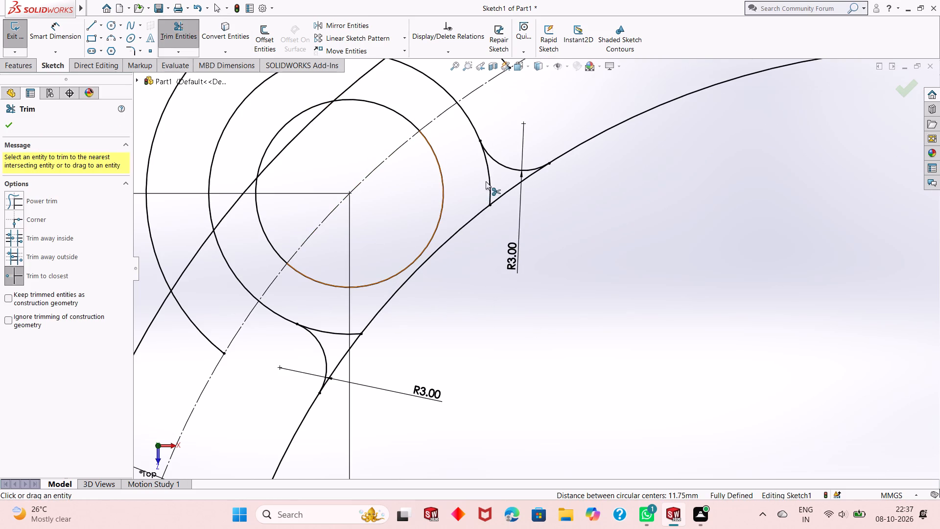
left_click(489, 179)
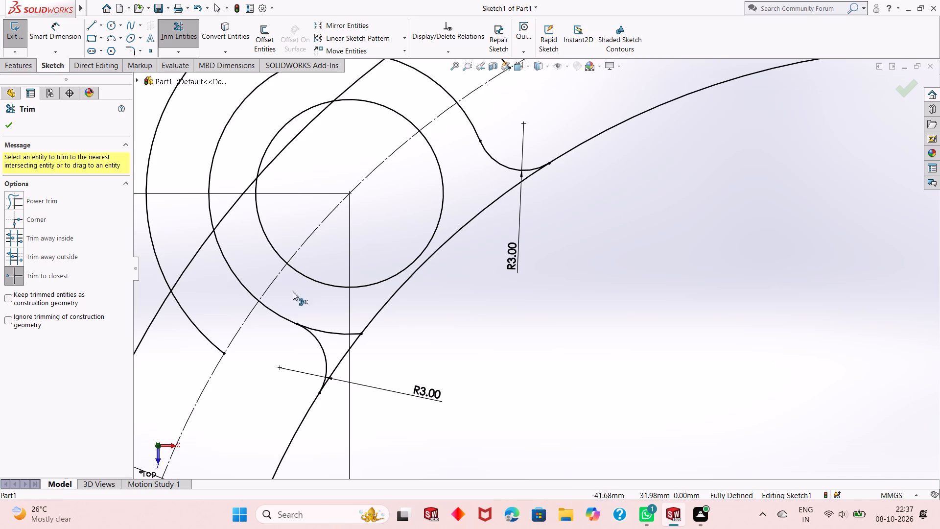
left_click(325, 331)
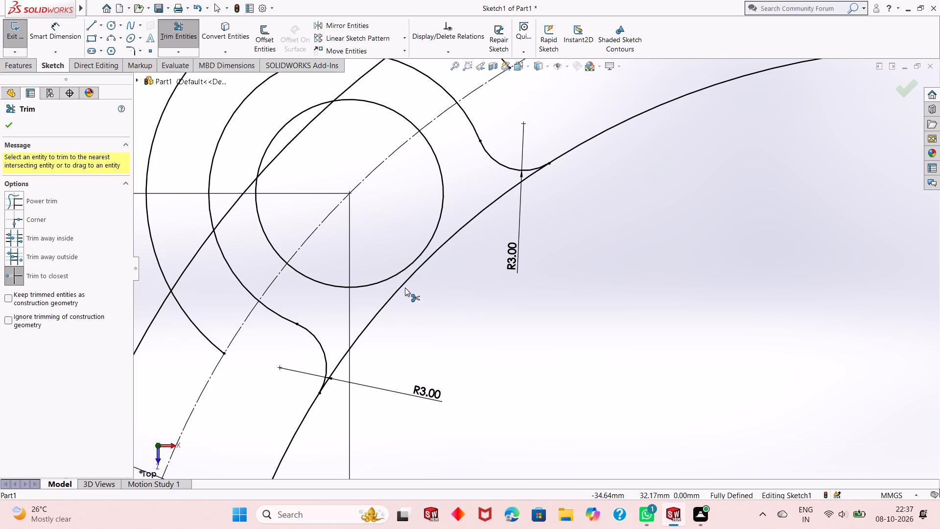
left_click(404, 285)
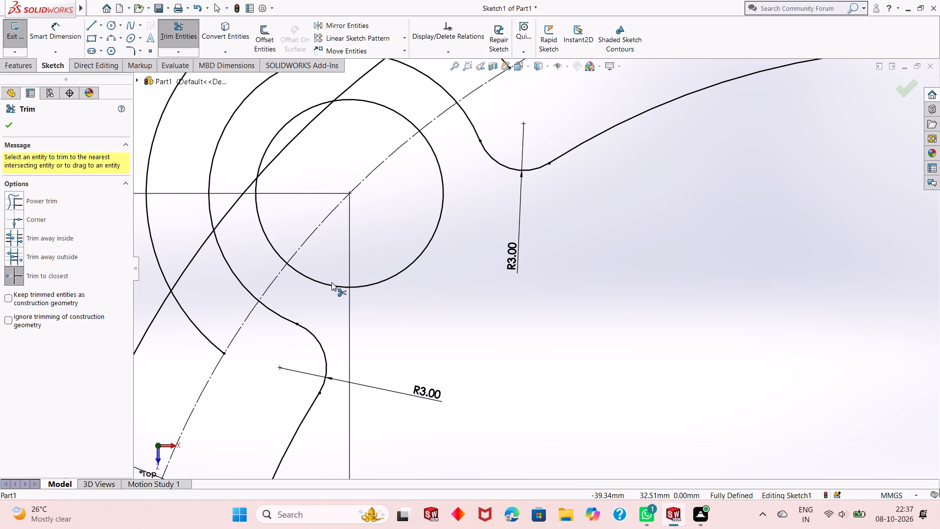
scroll(370, 233, "down", 2)
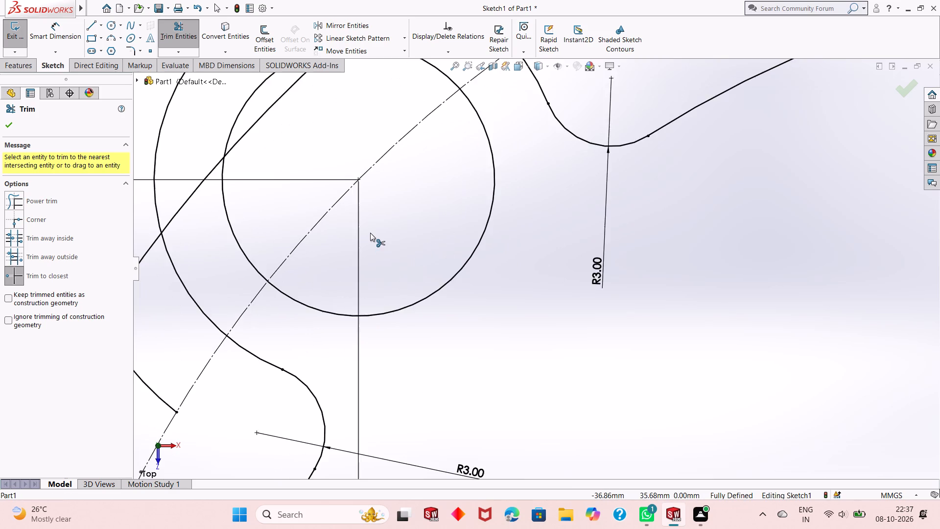
scroll(370, 233, "up", 8)
scroll(615, 337, "down", 2)
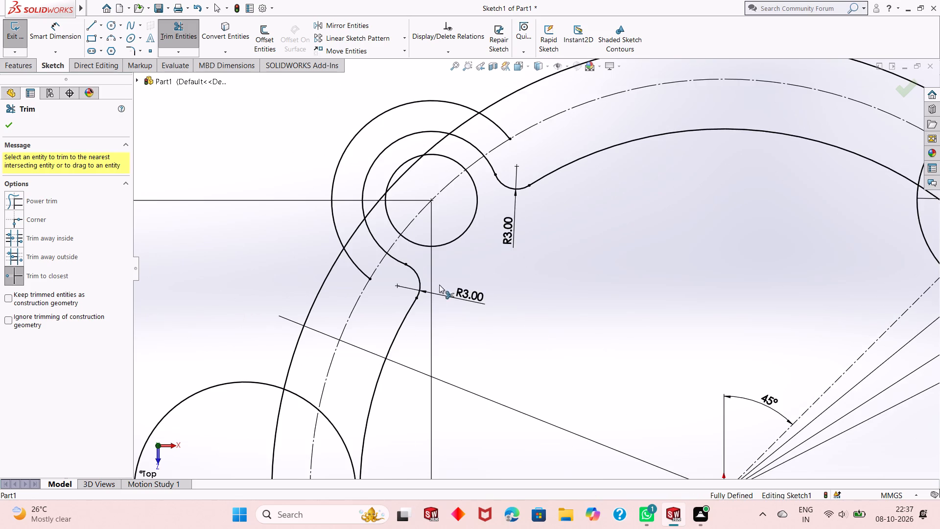
scroll(402, 270, "up", 1)
scroll(624, 294, "down", 2)
scroll(409, 244, "up", 3)
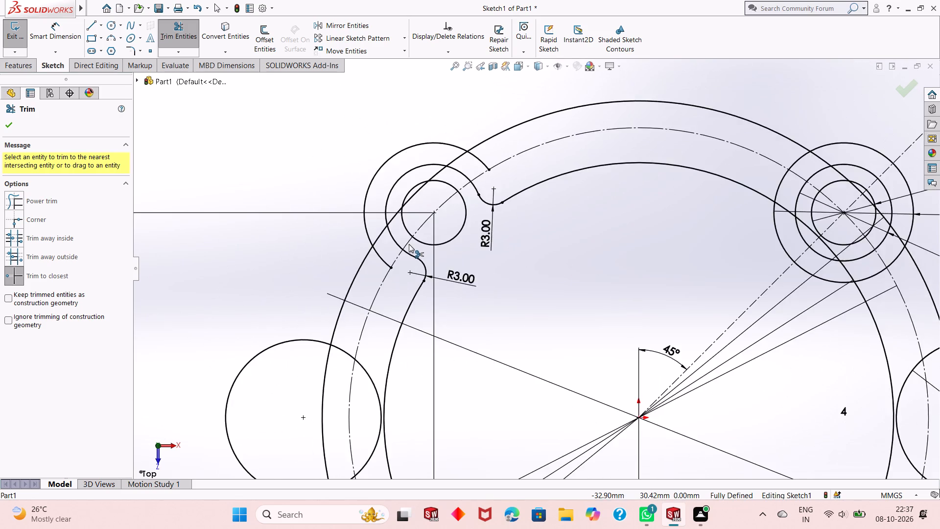
scroll(421, 244, "up", 3)
scroll(576, 321, "down", 4)
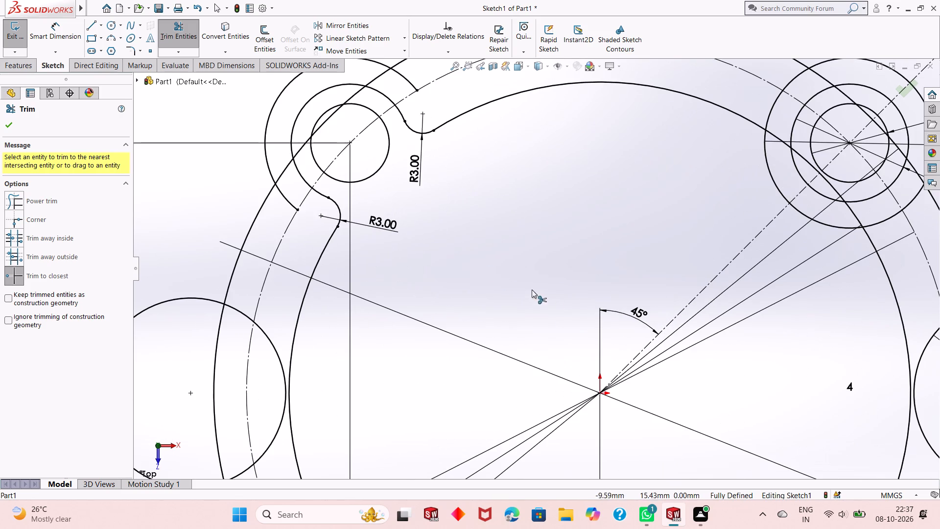
right_click(458, 227)
left_click(476, 260)
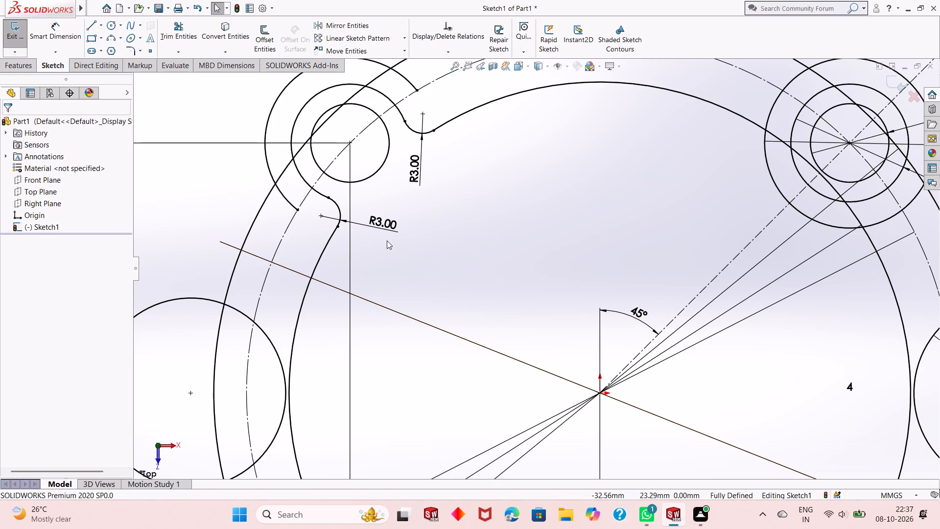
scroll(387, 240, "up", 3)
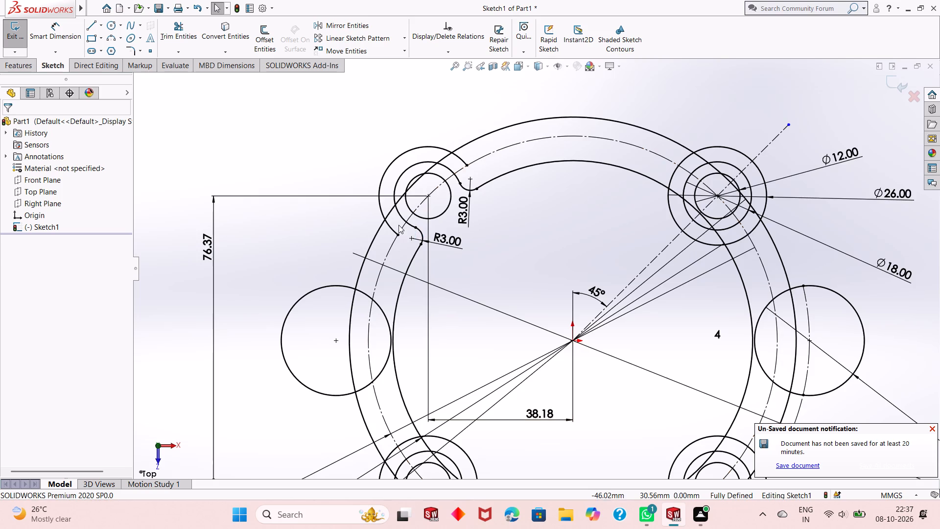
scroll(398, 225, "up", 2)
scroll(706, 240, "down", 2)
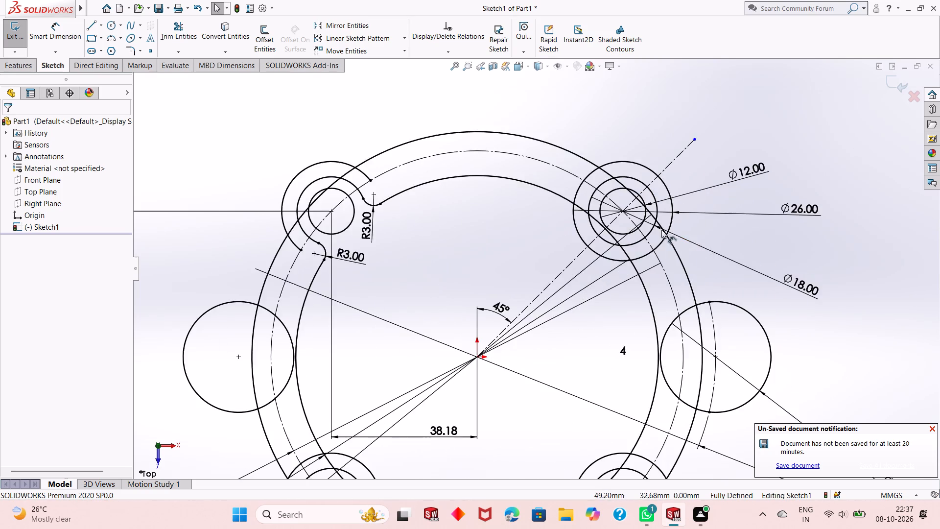
Trim the portions of the 26 mm and 18 mm circles lying inside the 95 mm circle at the upper-right boss.
scroll(654, 227, "down", 3)
scroll(564, 222, "down", 2)
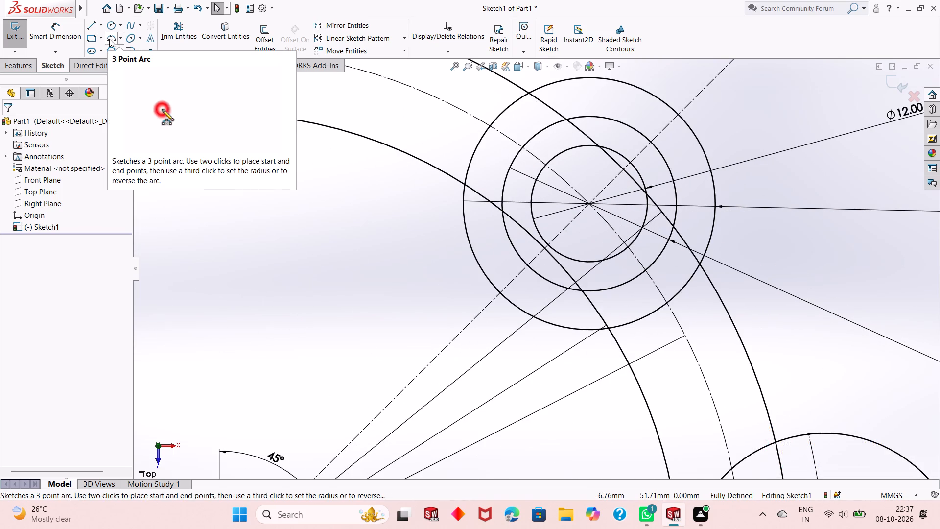
left_click(186, 42)
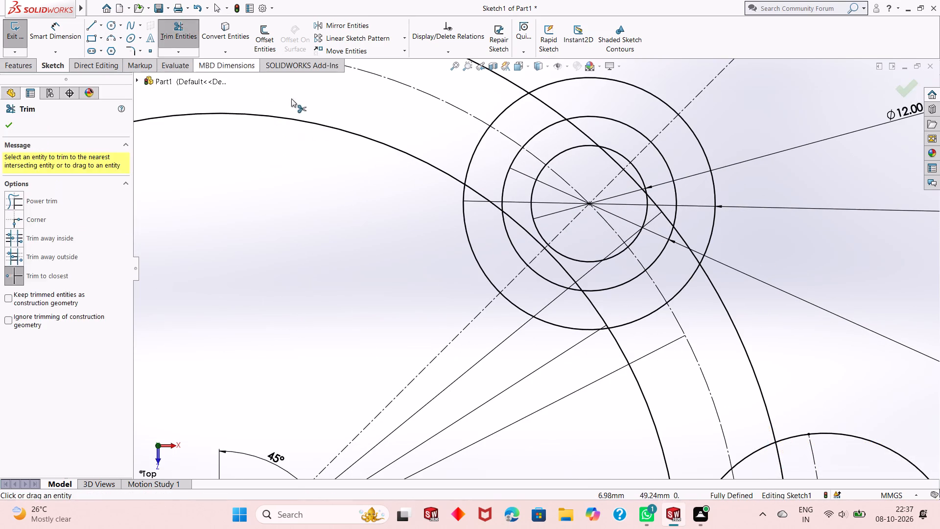
left_click(476, 265)
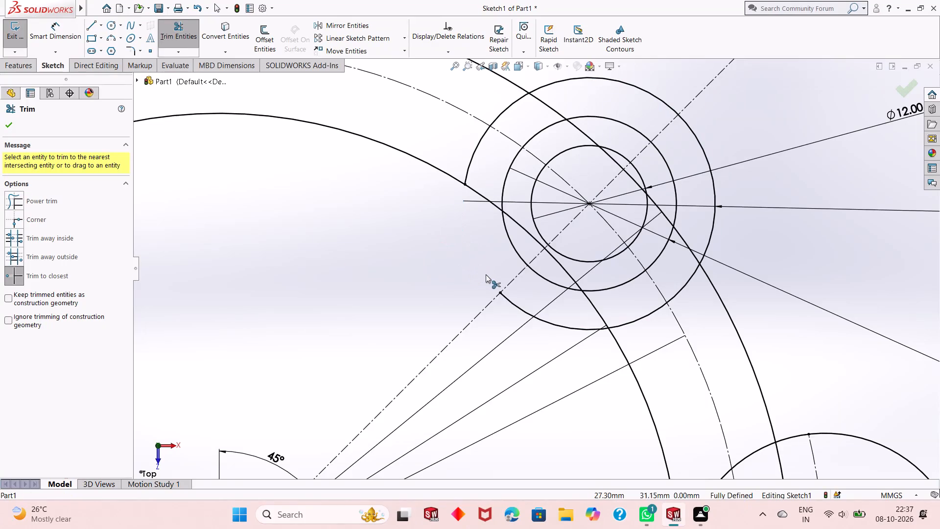
left_click(512, 300)
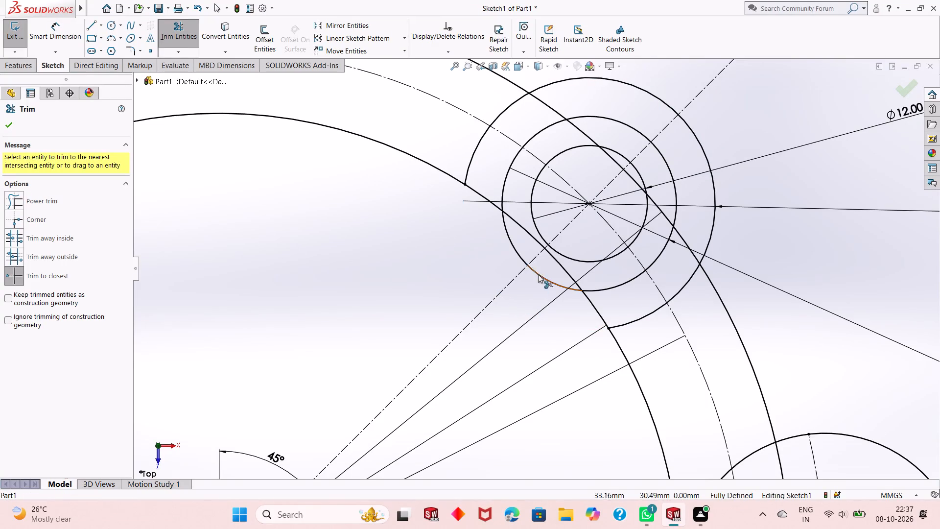
left_click(520, 257)
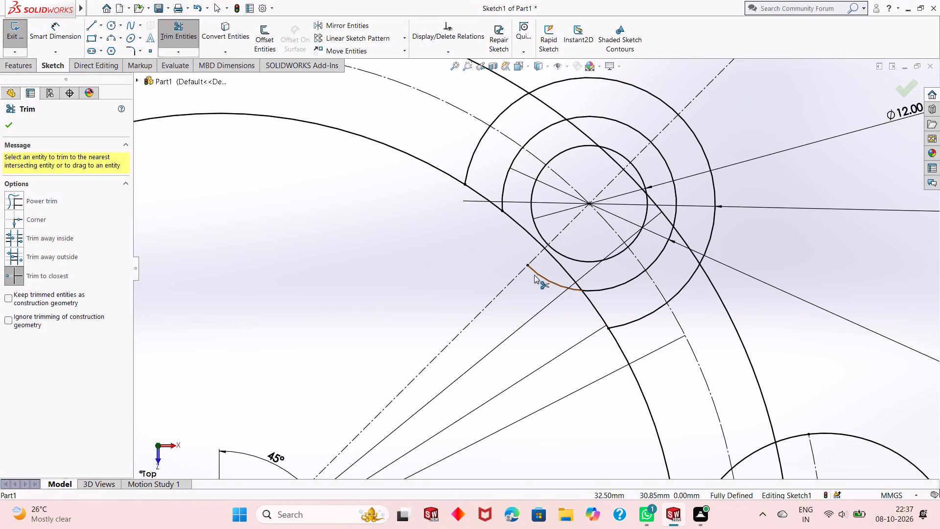
left_click(534, 275)
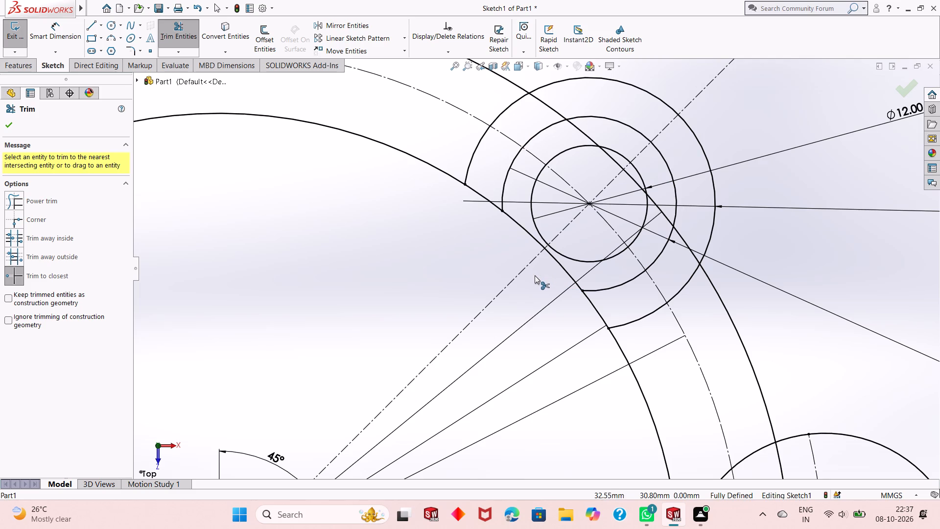
Trim both ends of the upper-right 26 mm arc from the 95 mm circle back to the construction circle, and finish trimming.
scroll(548, 273, "down", 3)
scroll(548, 273, "up", 7)
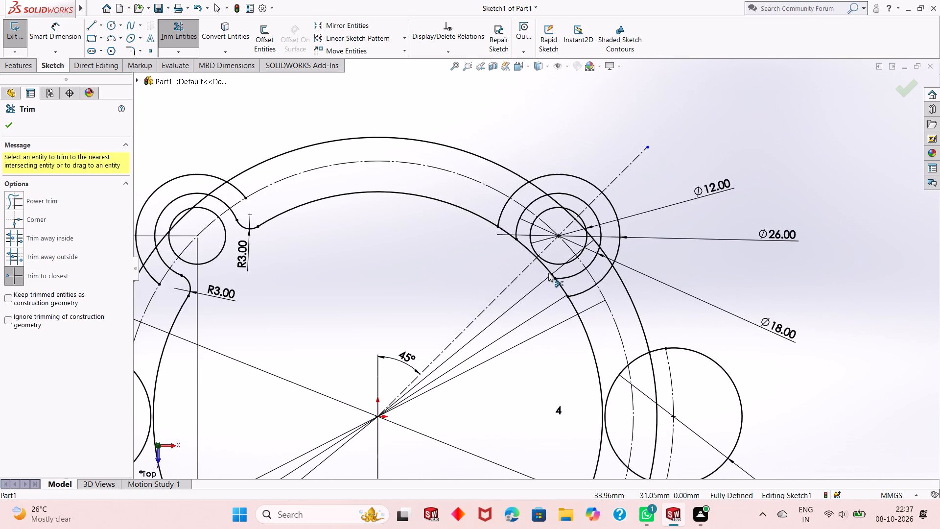
scroll(548, 273, "down", 4)
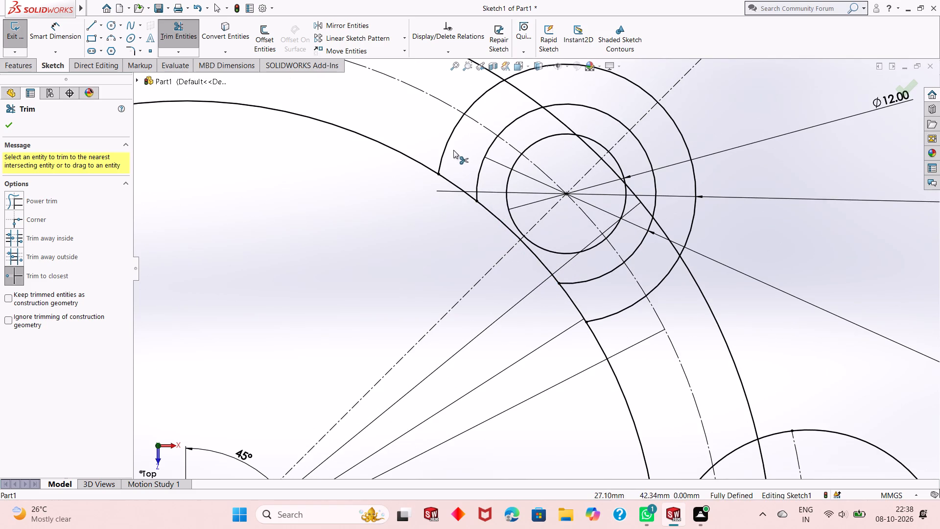
left_click(447, 140)
left_click(603, 319)
right_click(353, 222)
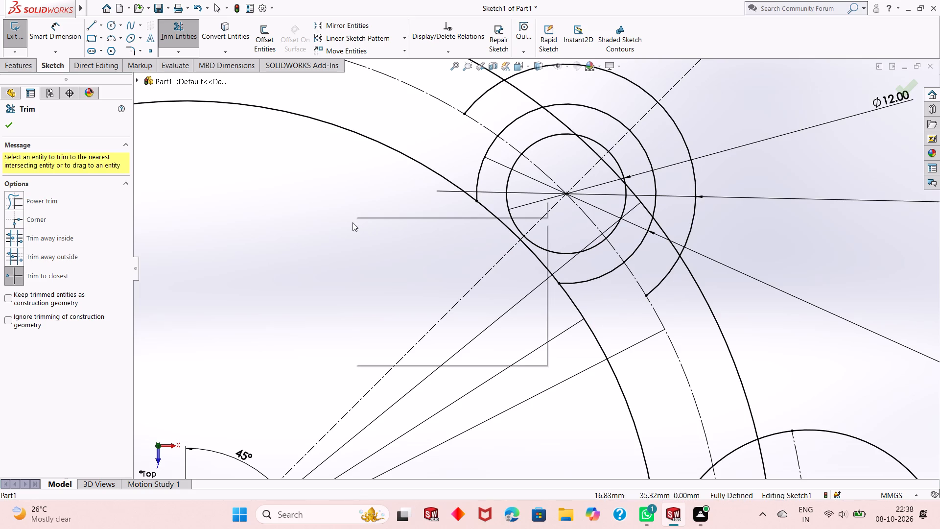
left_click(379, 255)
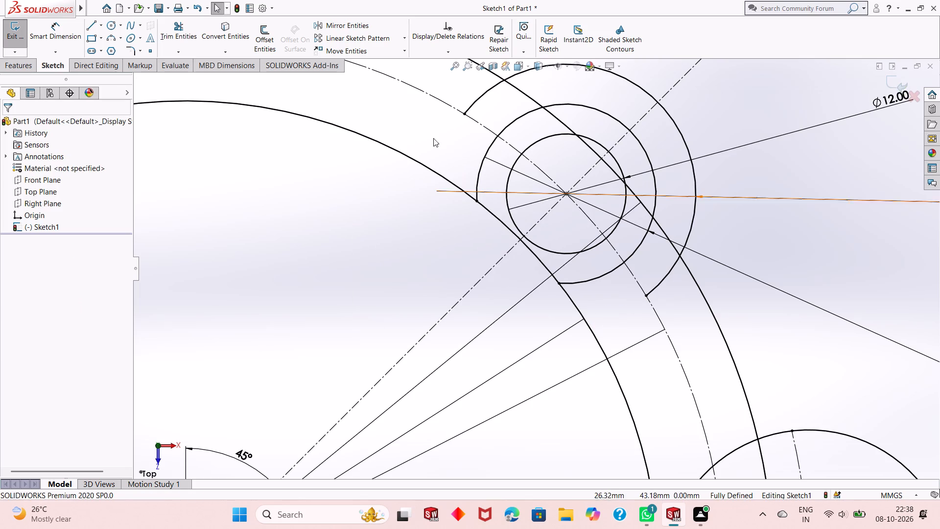
Draw two 3-point arcs of 3 mm radius joining the upper-right 18 mm arc to the 95 mm circle, one on each side.
left_click(106, 36)
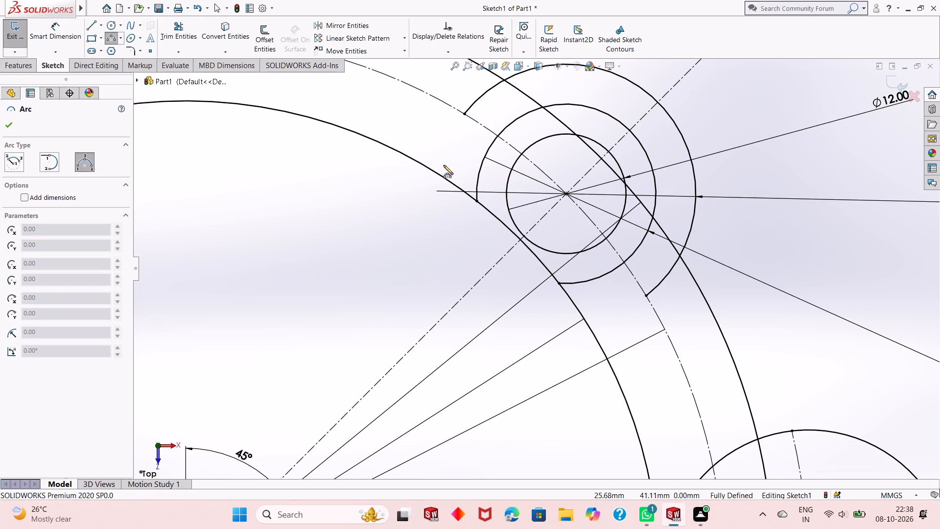
left_click(481, 158)
left_click(419, 161)
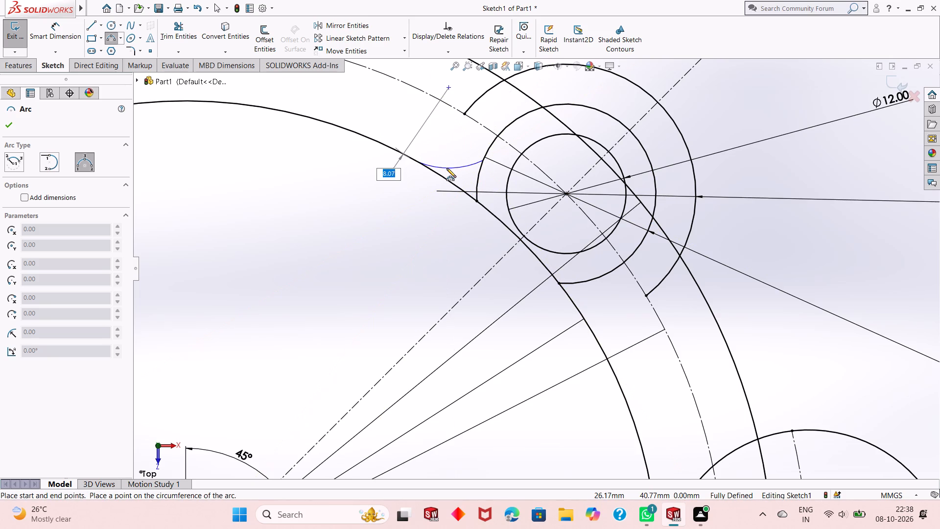
key("3")
key("Return")
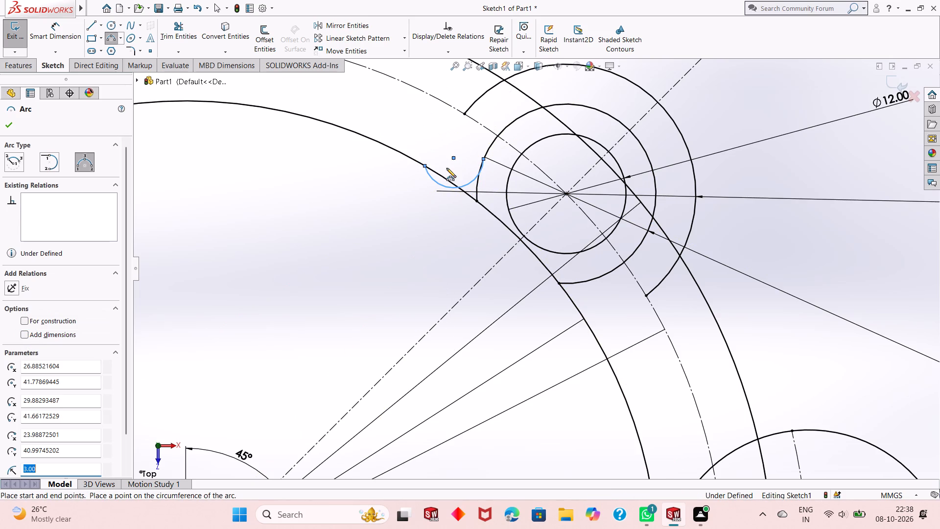
left_click(609, 273)
left_click(595, 336)
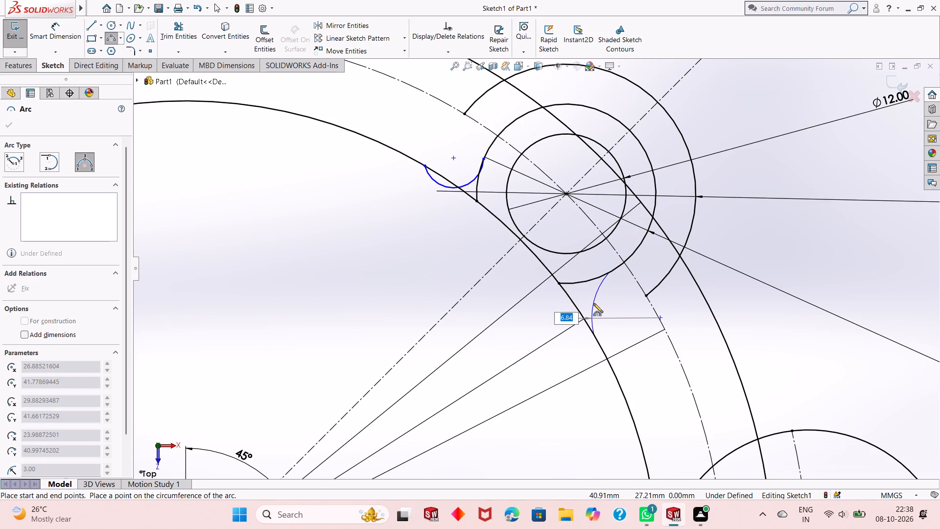
key("3")
key("Return")
right_click(354, 247)
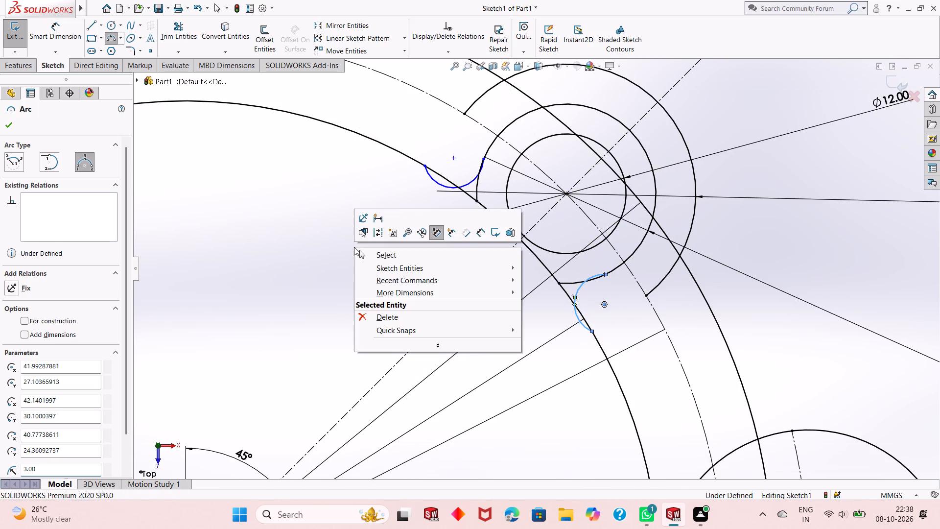
left_click(363, 251)
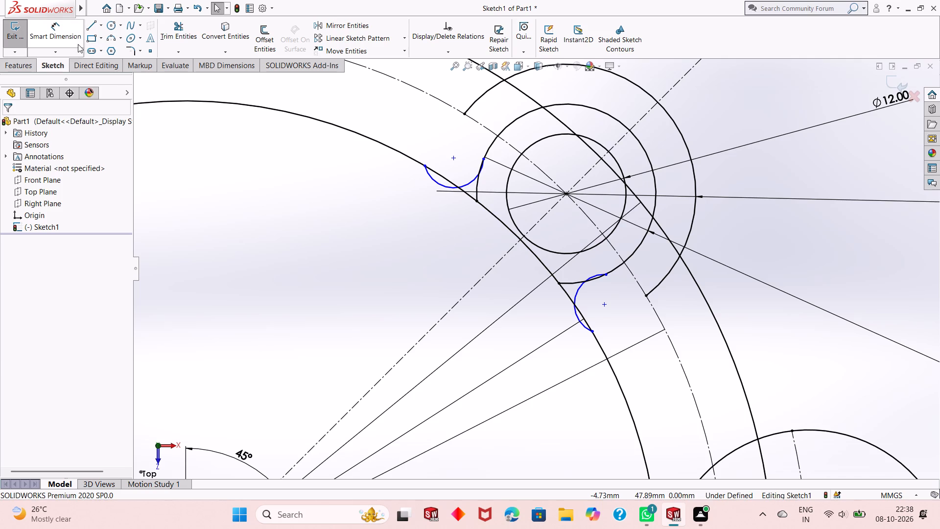
Dimension the radii of both new arcs at the upper-right boss as 3 mm, placing the texts inside the 95 mm circle.
left_click(70, 39)
left_click(439, 185)
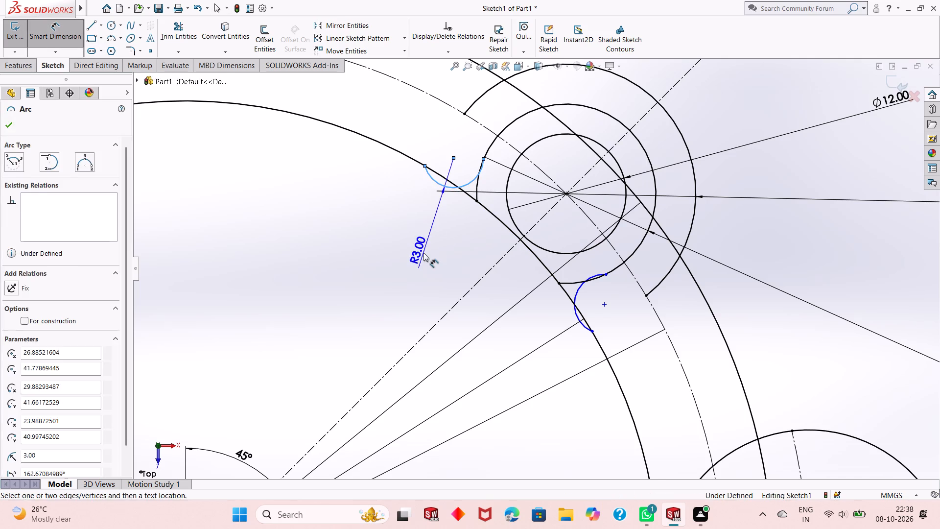
left_click(423, 253)
key("Return")
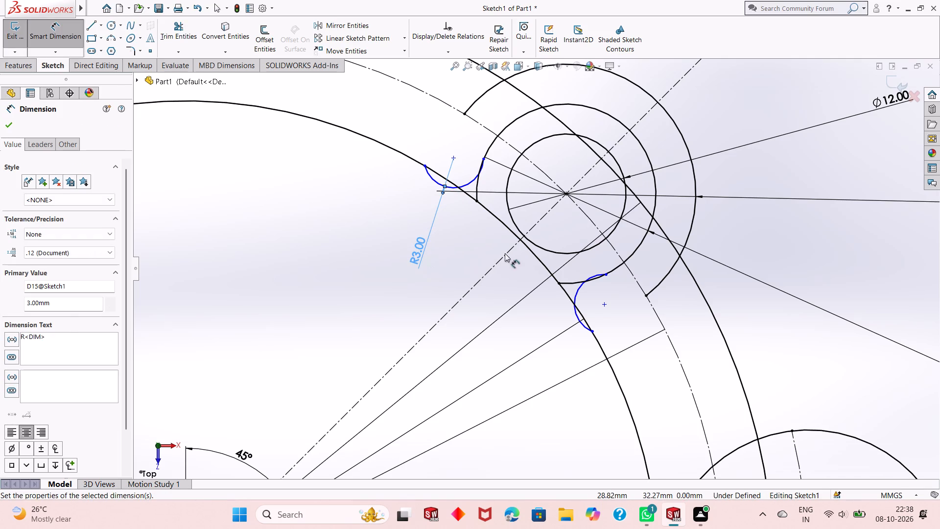
left_click(578, 293)
left_click(540, 315)
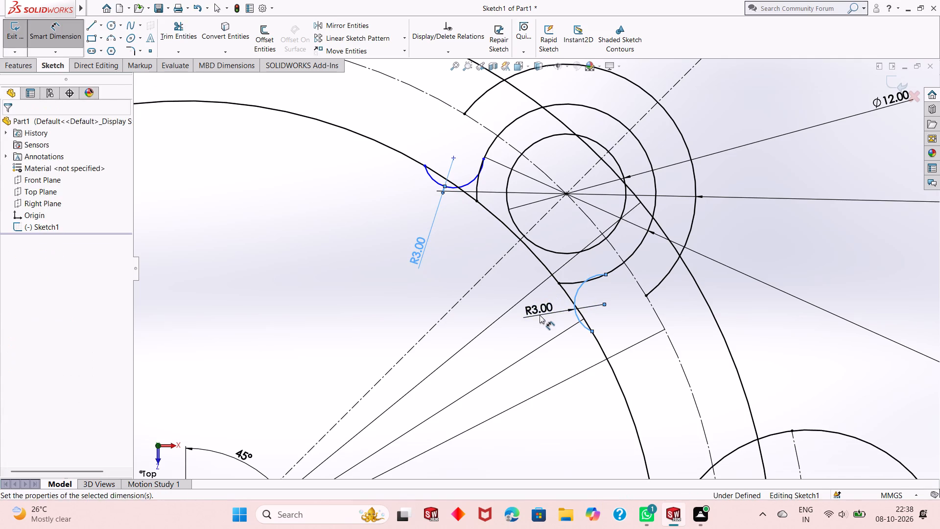
key("Return")
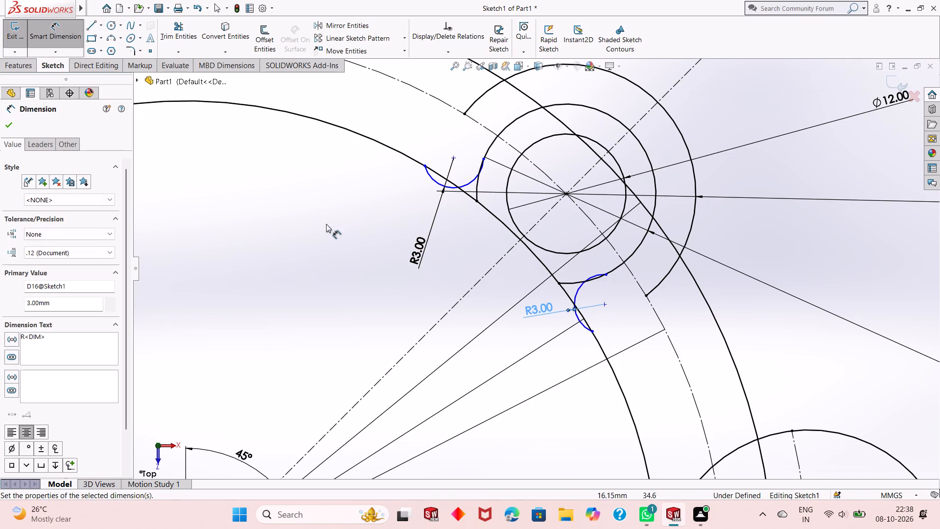
right_click(320, 221)
left_click(341, 253)
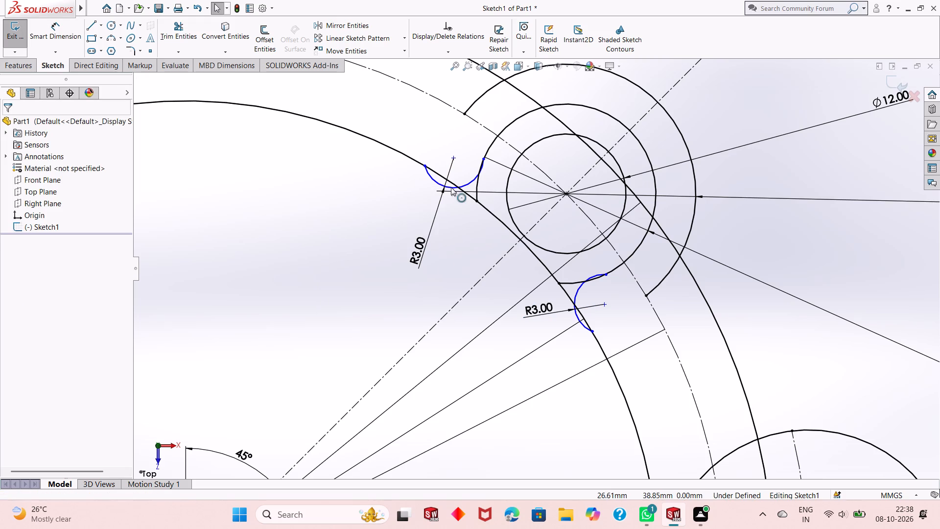
Make the 3 mm arc left of the upper-right boss tangent to the 95 mm circle and the 18 mm arc.
left_click(469, 184)
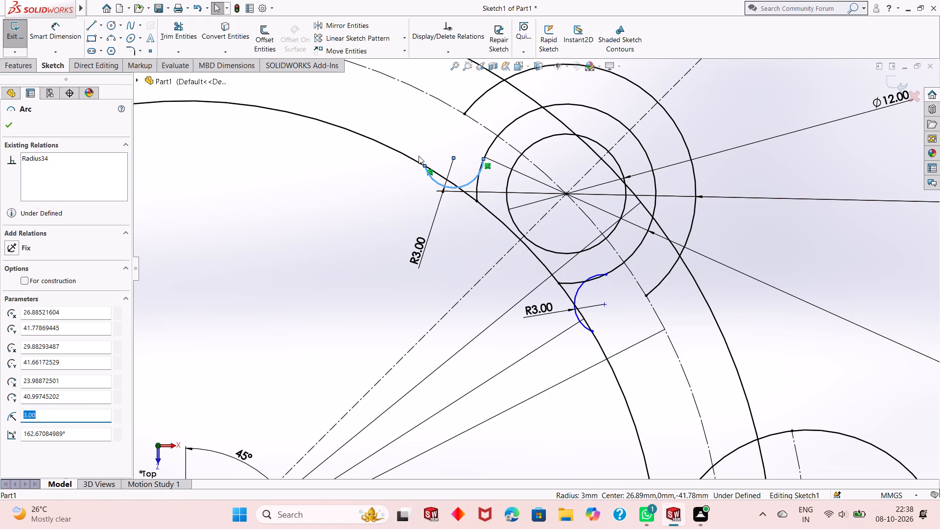
left_click(417, 159, "ctrl")
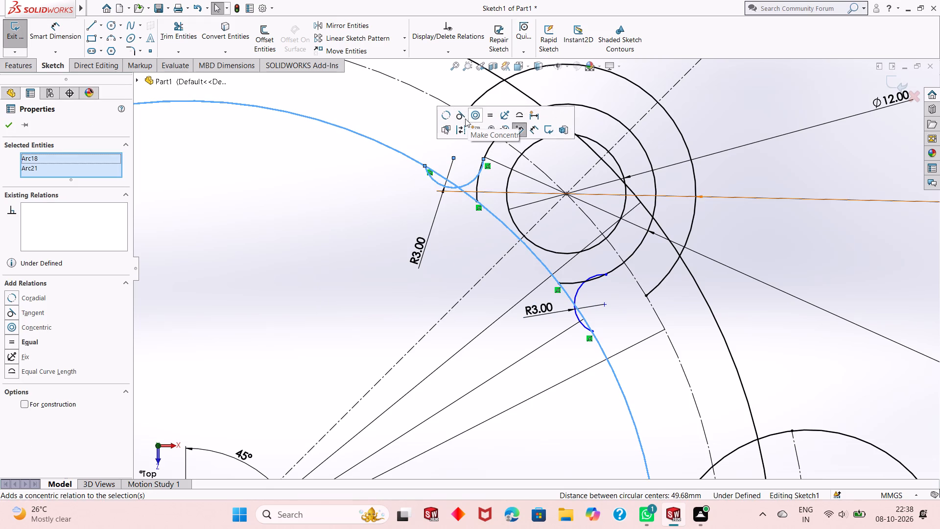
left_click(463, 117)
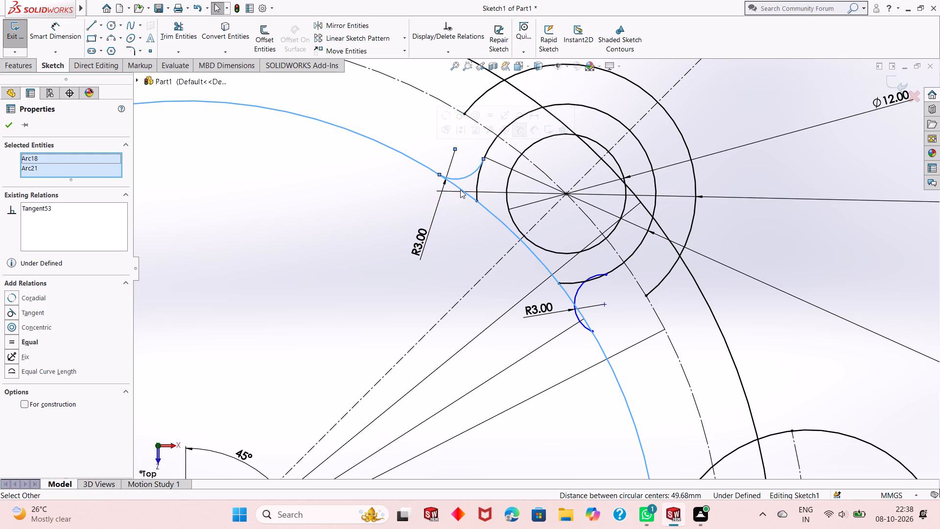
left_click(293, 186)
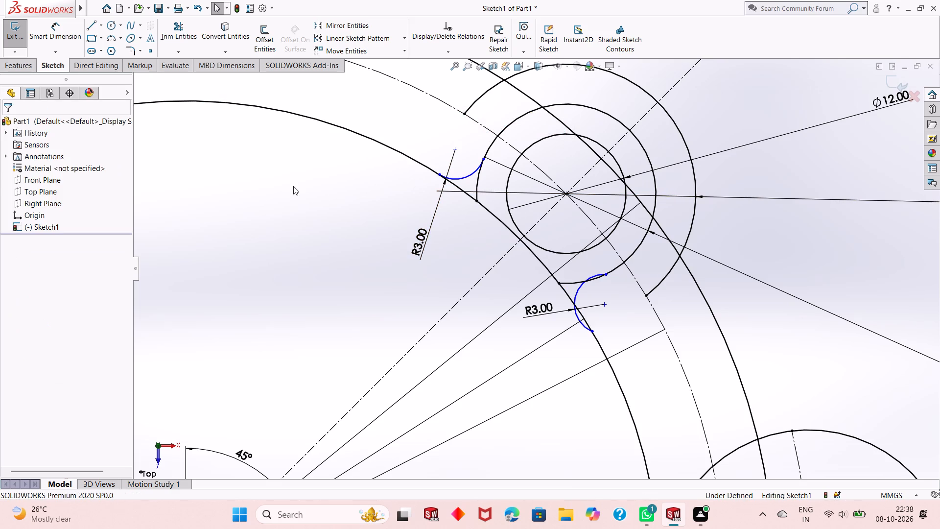
left_click(470, 175)
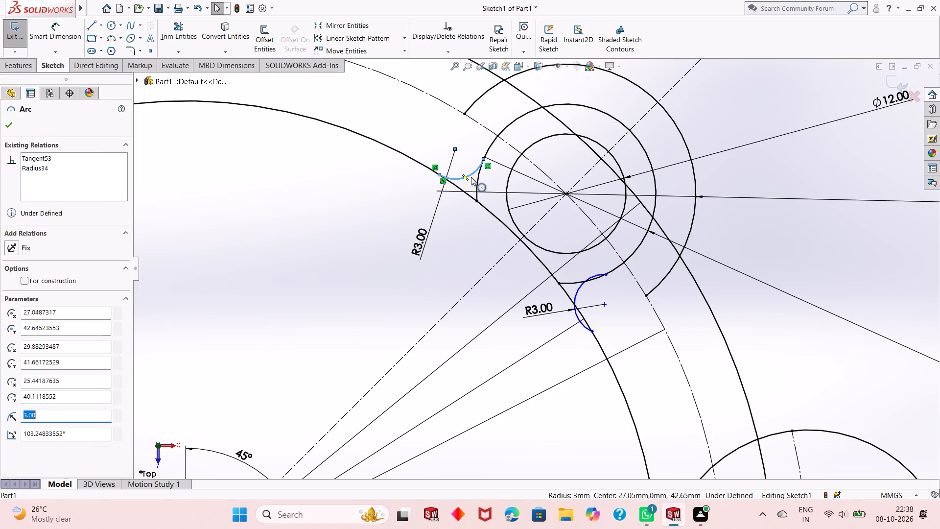
left_click(478, 182, "ctrl")
left_click(522, 141)
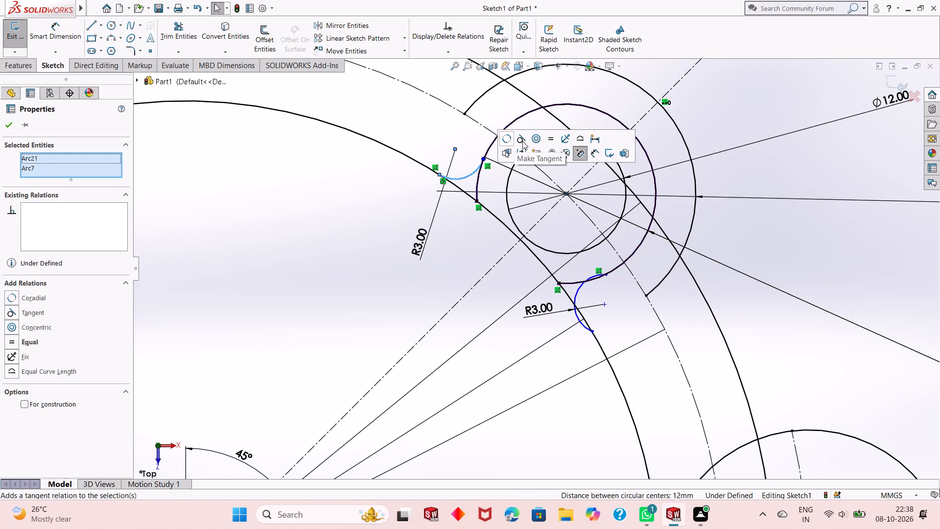
left_click(11, 127)
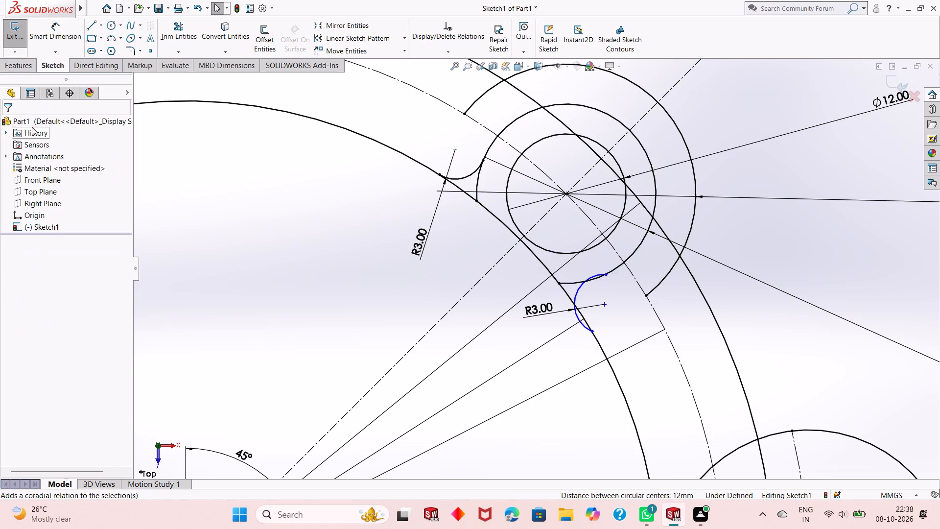
Make the 3 mm arc below the upper-right boss tangent to the 18 mm arc and the 95 mm circle.
left_click(576, 295)
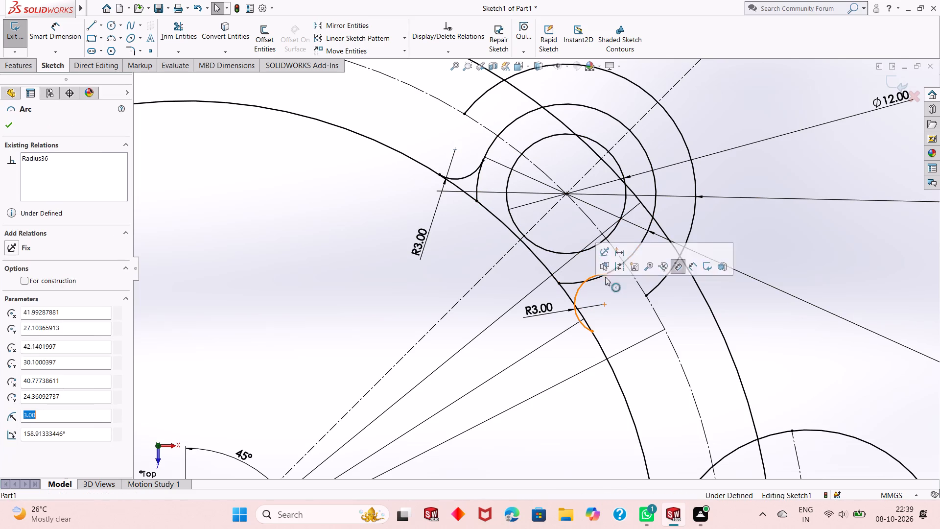
left_click(617, 269, "ctrl")
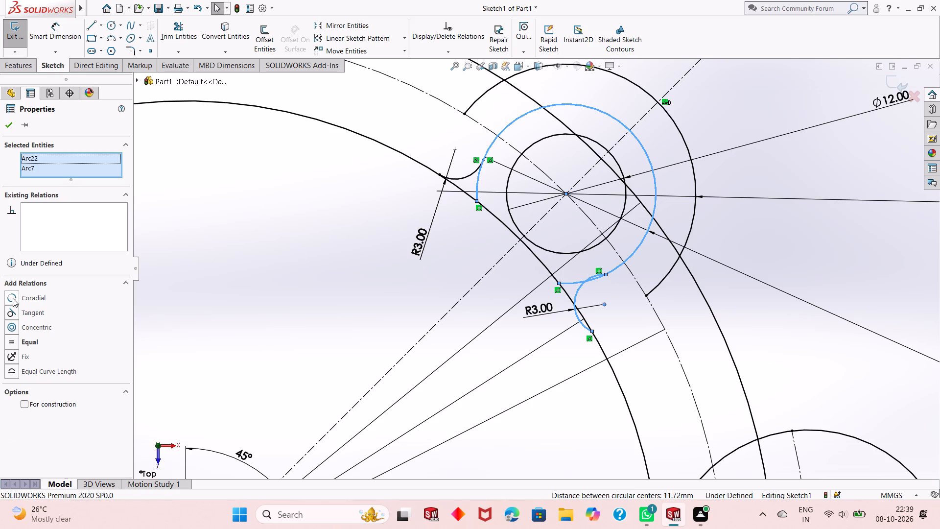
left_click(13, 311)
left_click(8, 127)
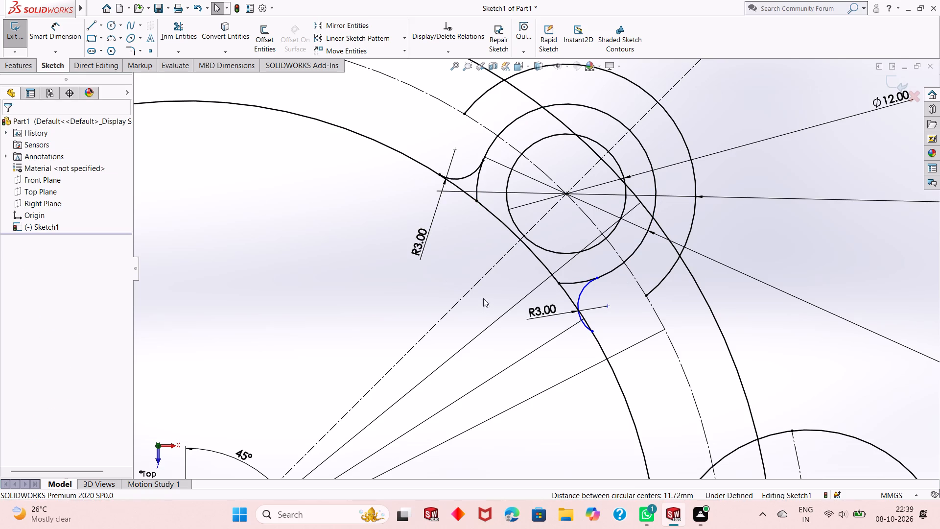
left_click(579, 296)
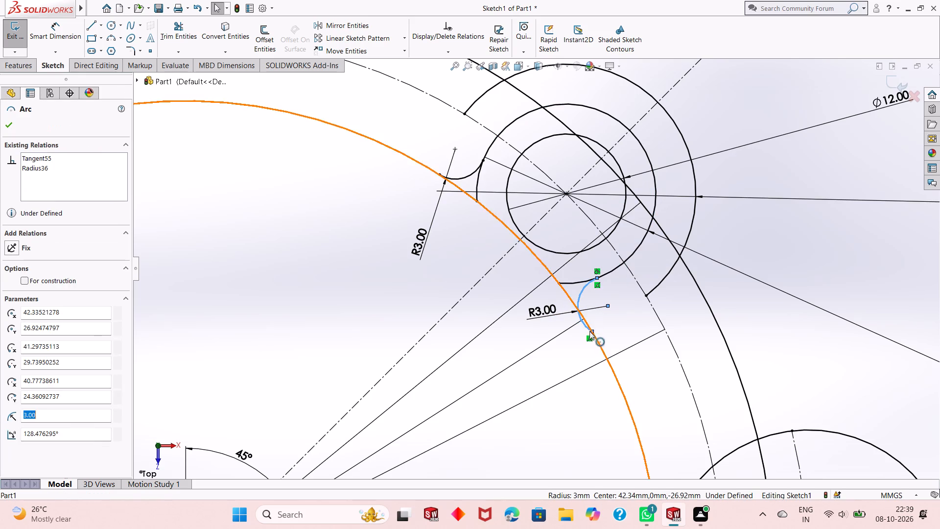
left_click(597, 344, "ctrl")
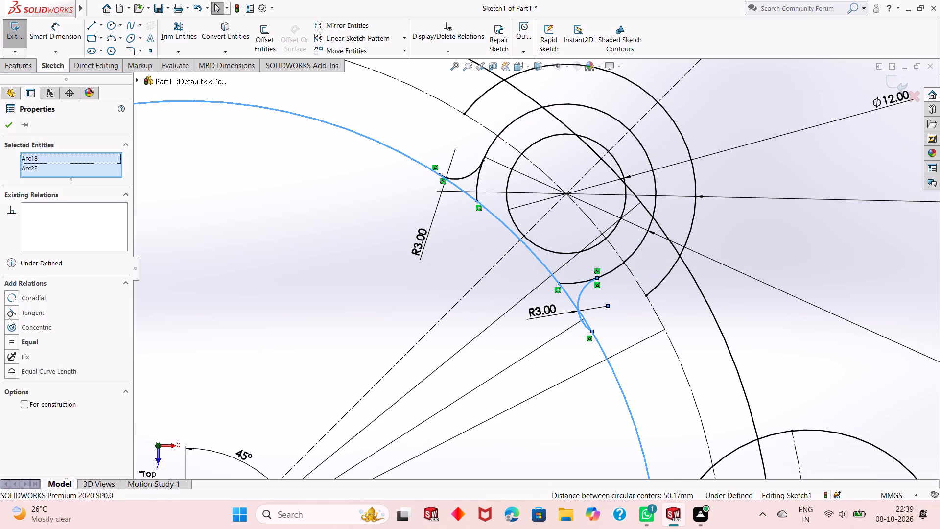
left_click(10, 314)
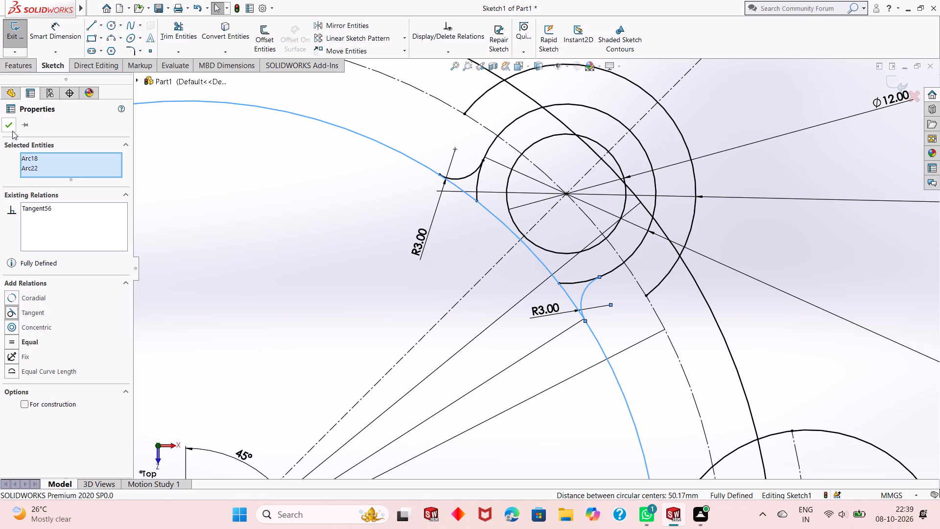
Trim the leftover 18 mm arc ends and the 95 mm circle segments between the two 3 mm arcs at the upper-right boss.
left_click(13, 130)
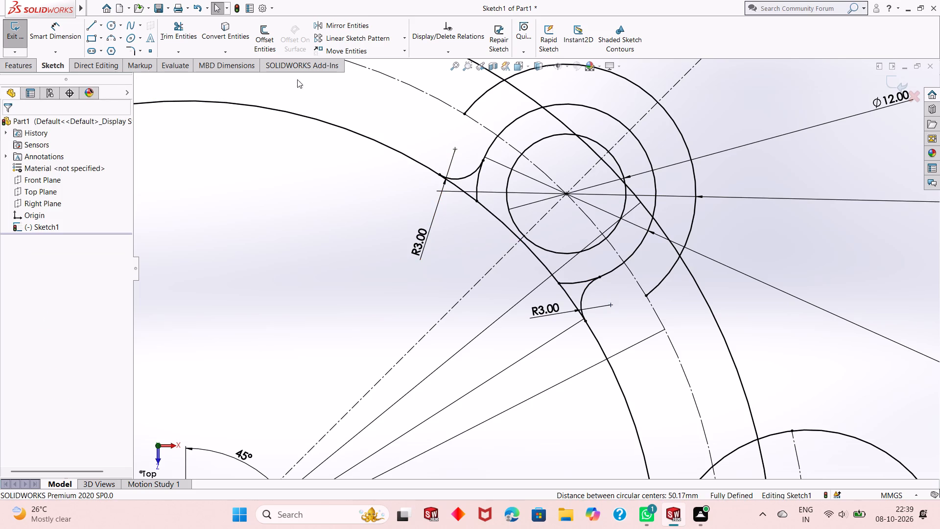
left_click(178, 33)
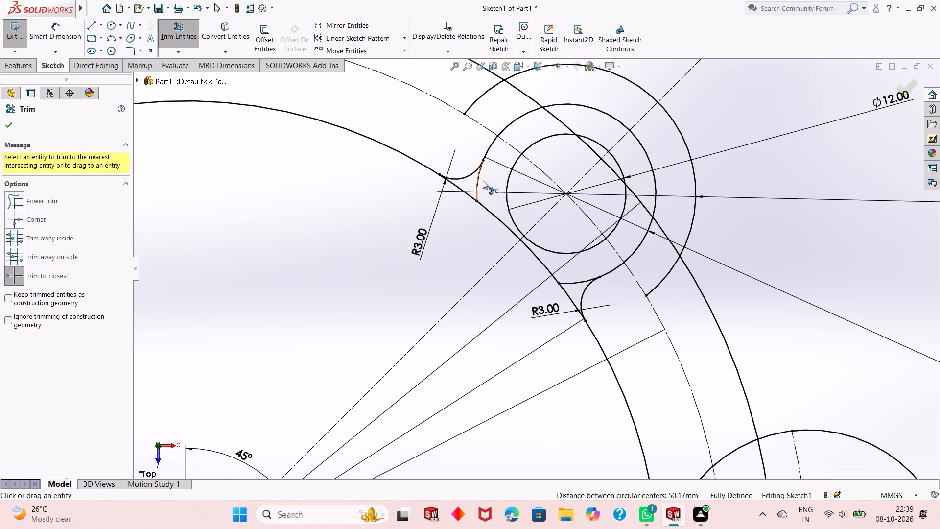
left_click(479, 178)
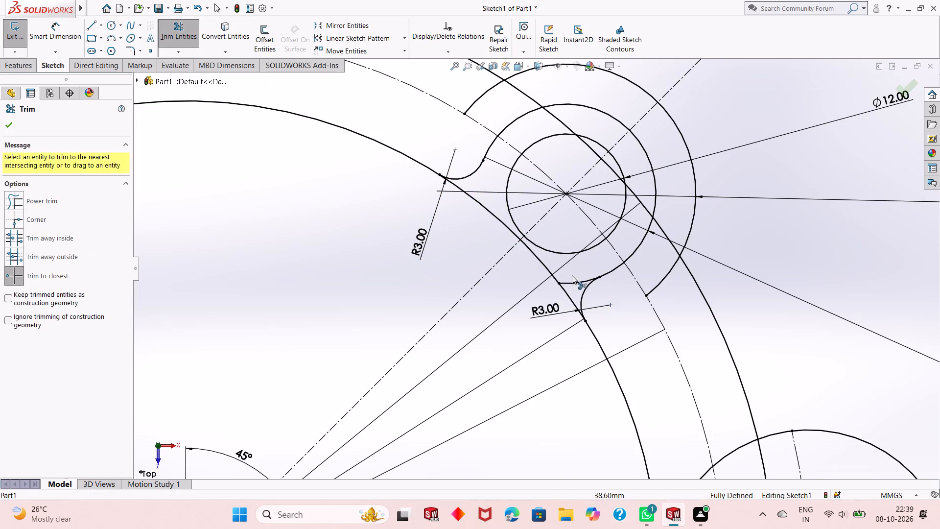
left_click(575, 283)
left_click(558, 286)
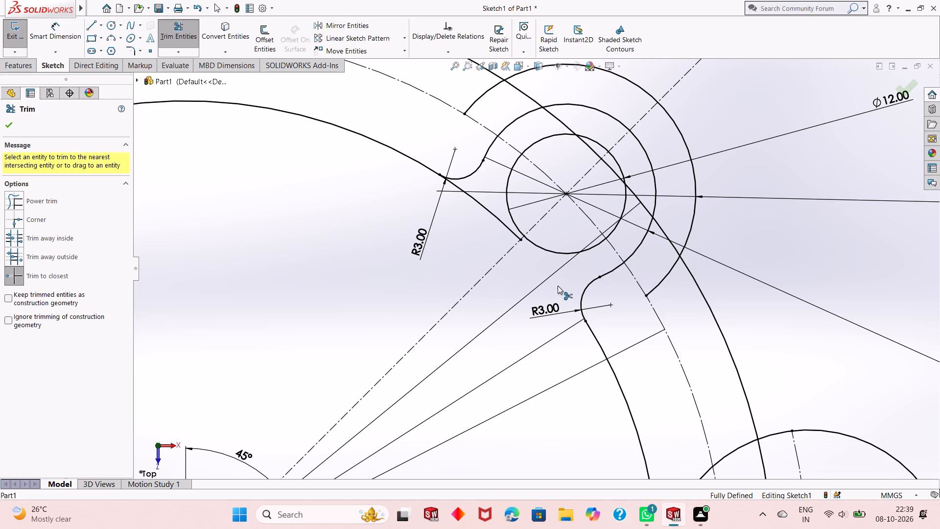
left_click(506, 227)
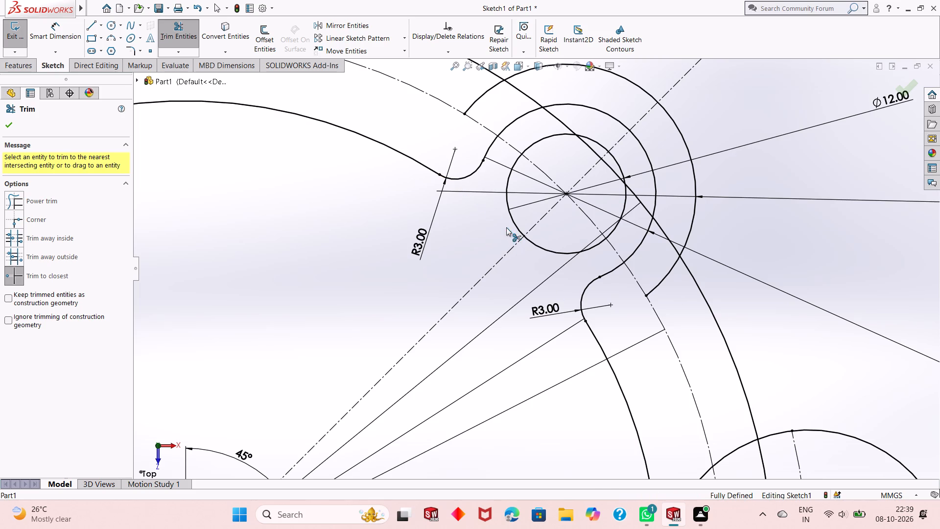
scroll(435, 183, "down", 2)
scroll(435, 183, "up", 6)
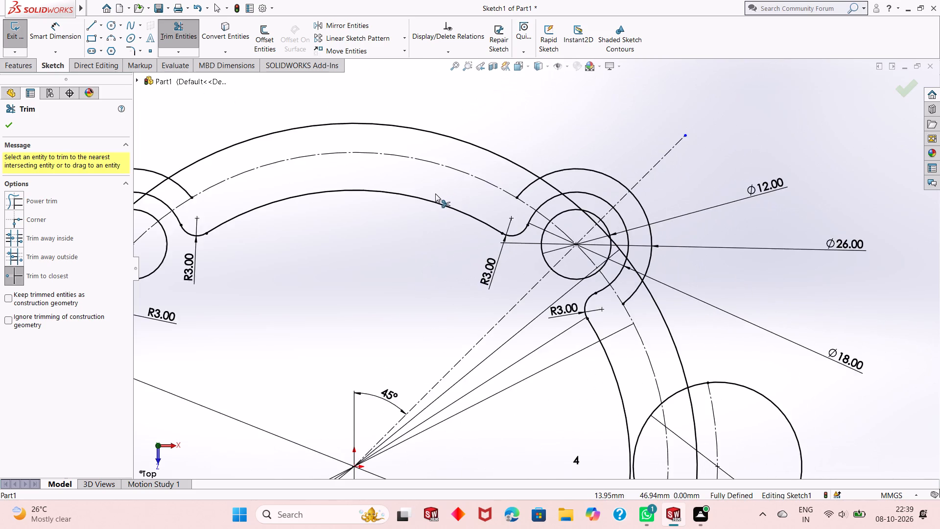
scroll(435, 193, "up", 1)
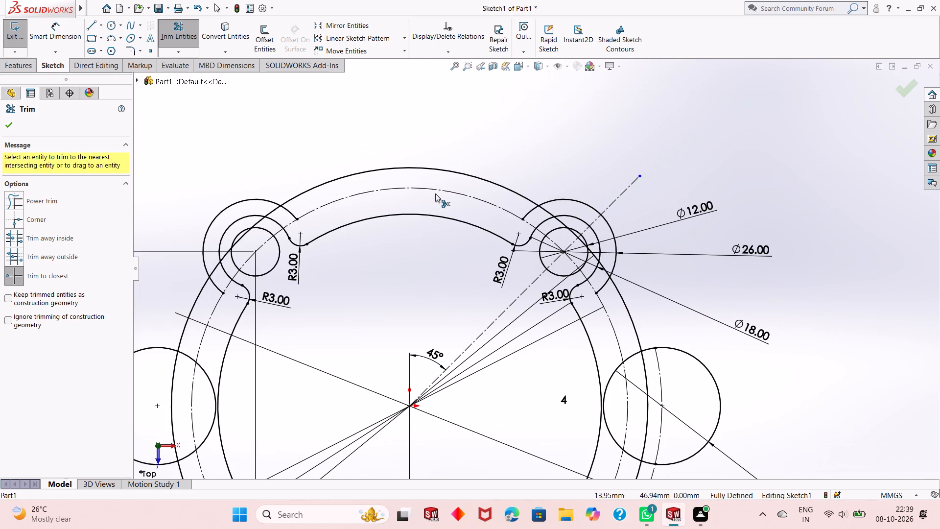
scroll(433, 199, "up", 5)
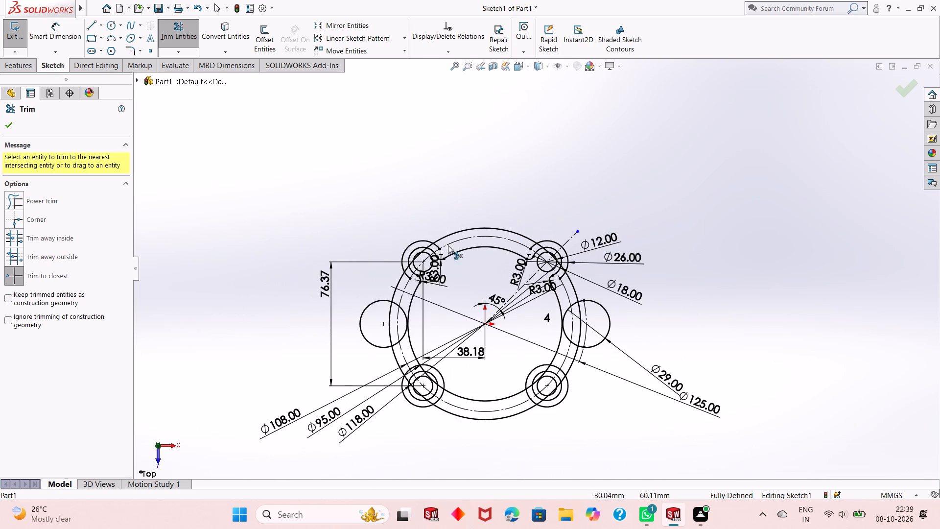
scroll(517, 403, "down", 3)
scroll(563, 348, "down", 6)
right_click(358, 182)
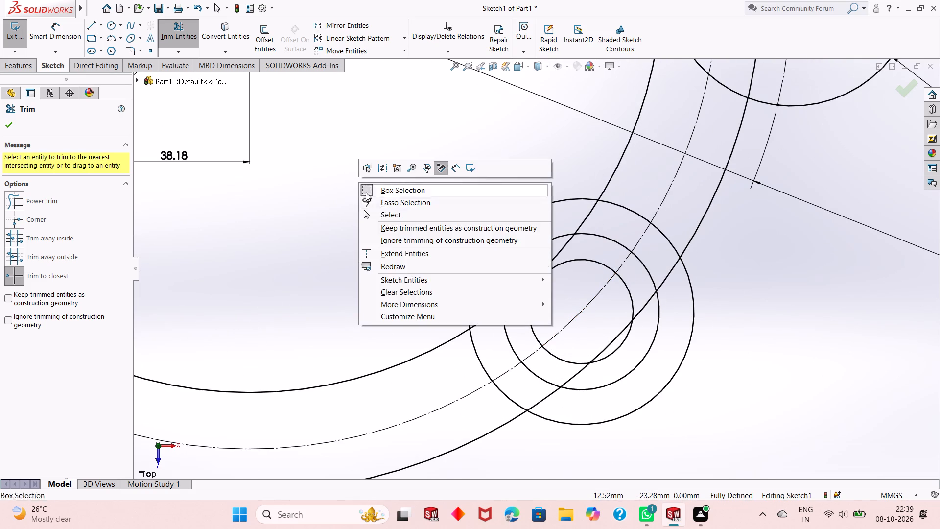
left_click(388, 216)
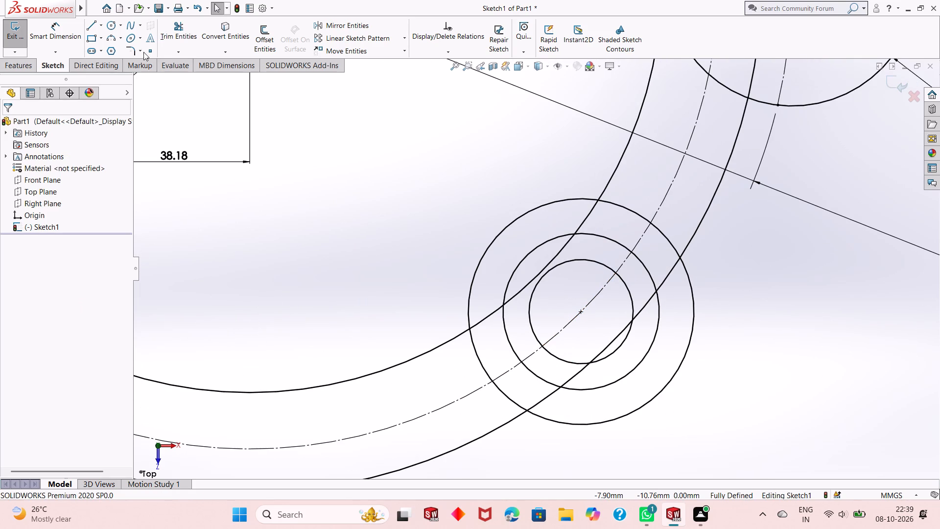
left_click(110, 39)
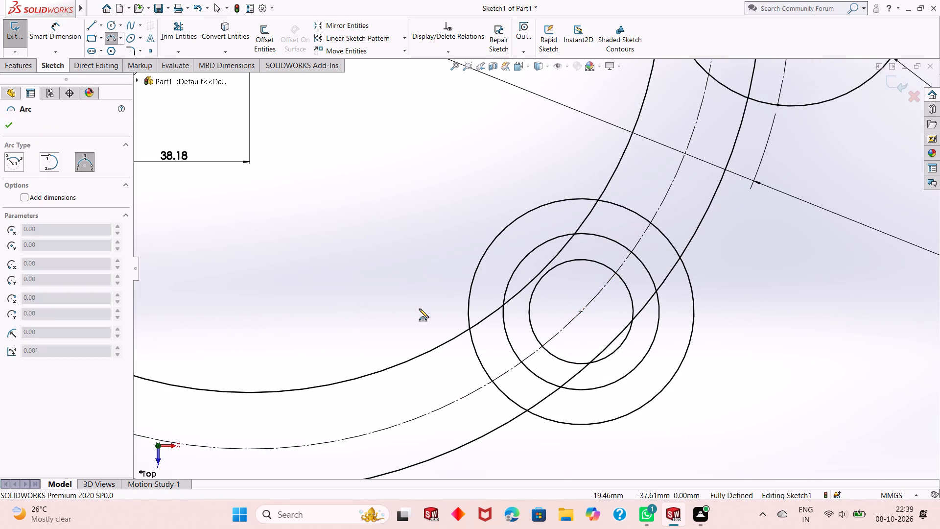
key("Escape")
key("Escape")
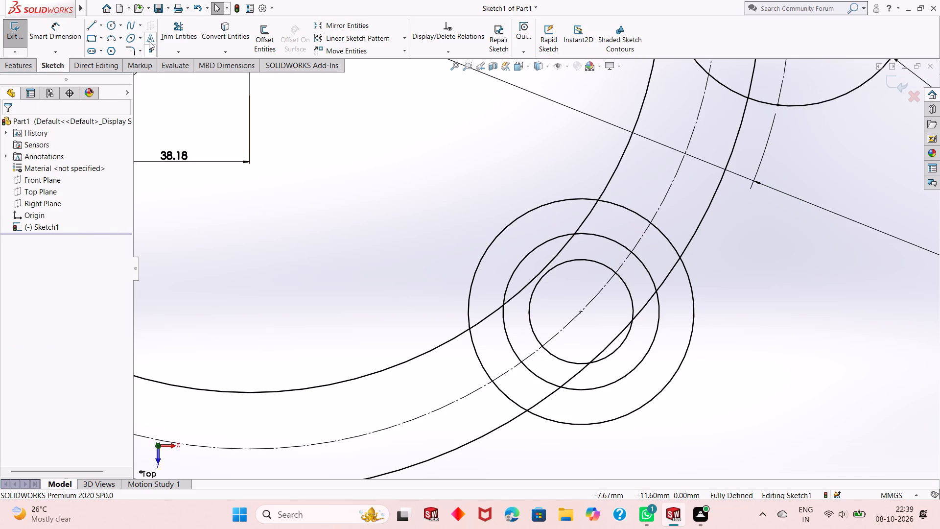
At the lower-right boss, trim the 18 mm circle inside the 95 mm circle and the 26 mm circle inside the construction circle.
left_click(181, 31)
left_click(529, 212)
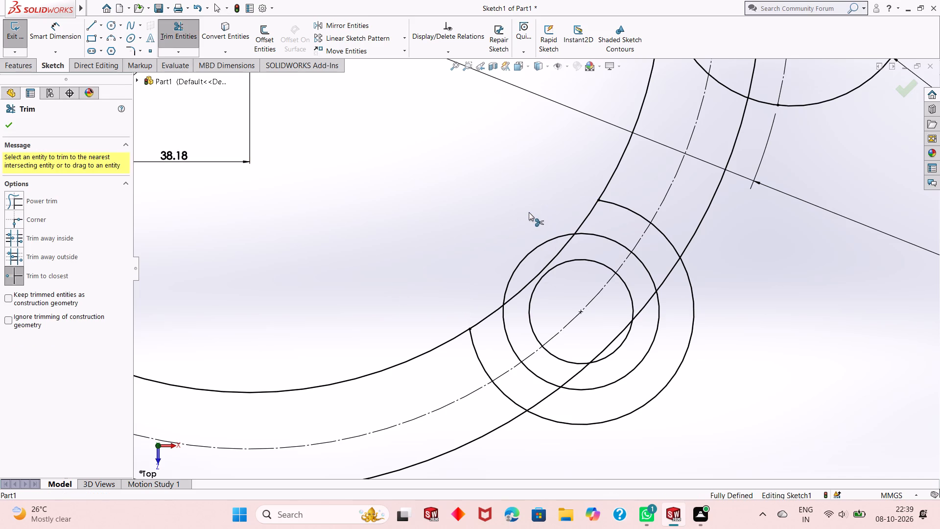
left_click(530, 255)
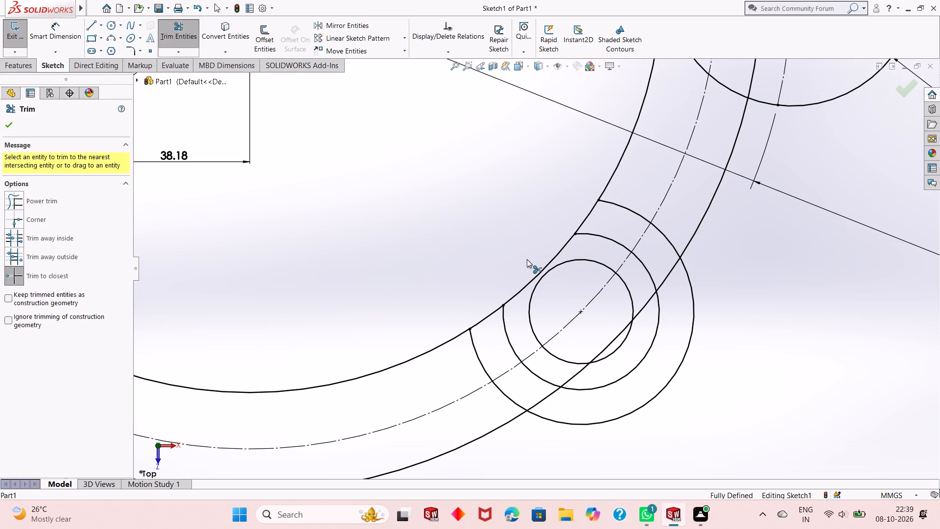
left_click(483, 363)
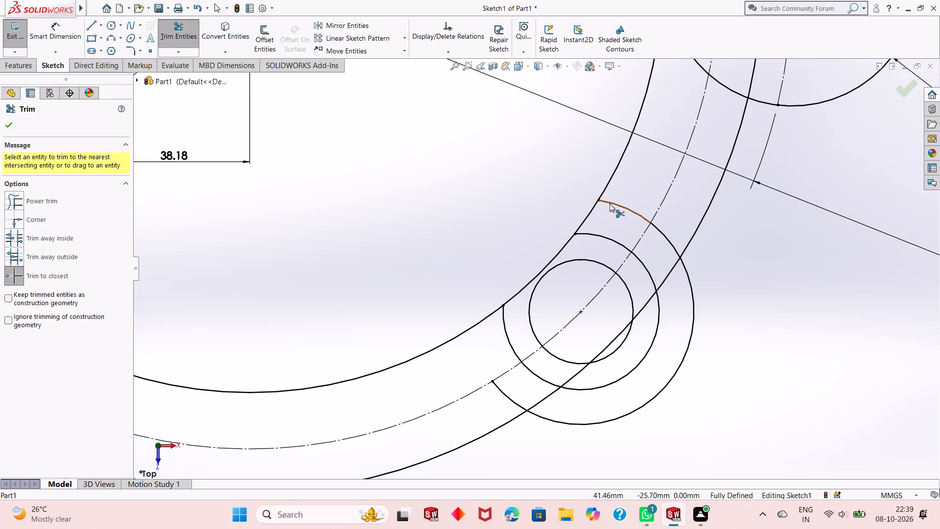
left_click(610, 203)
right_click(310, 179)
left_click(329, 210)
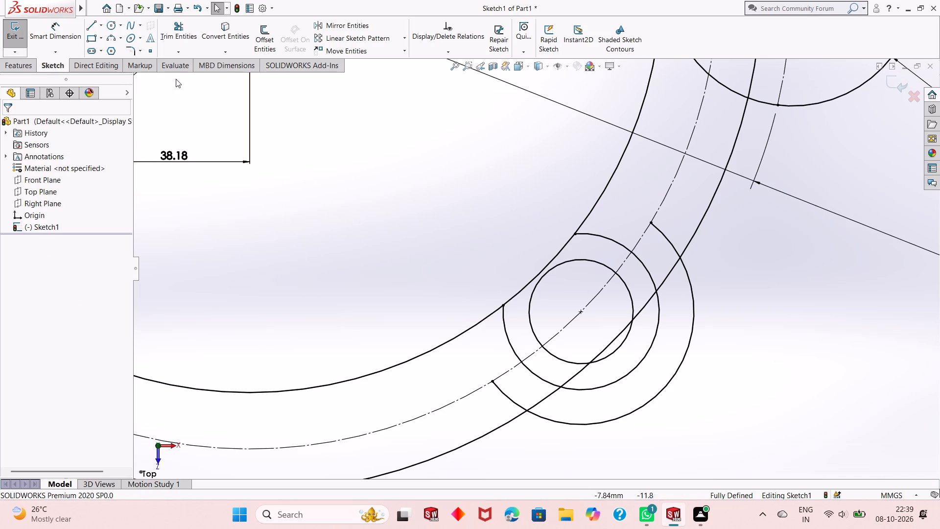
Draw two 3-point arcs of 3 mm radius joining the lower-right 18 mm arc to the 95 mm circle, one on each side.
left_click(106, 39)
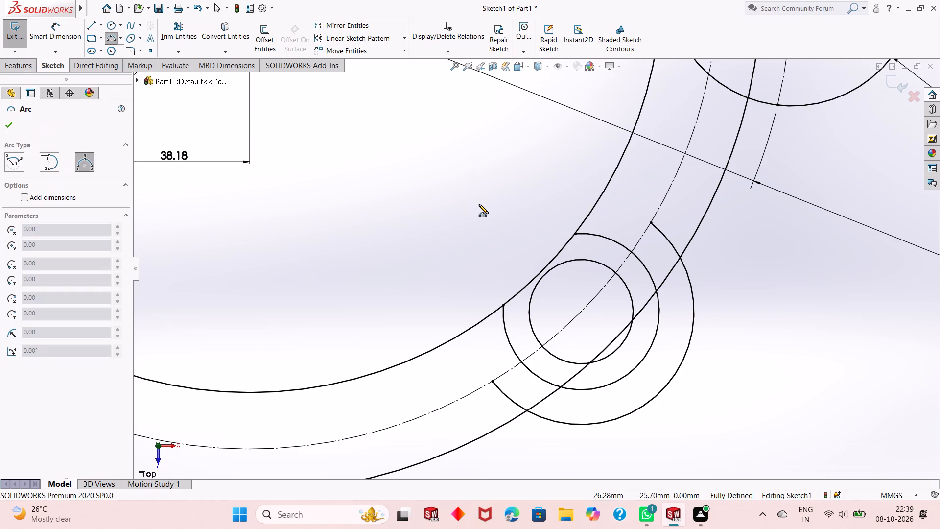
left_click(602, 195)
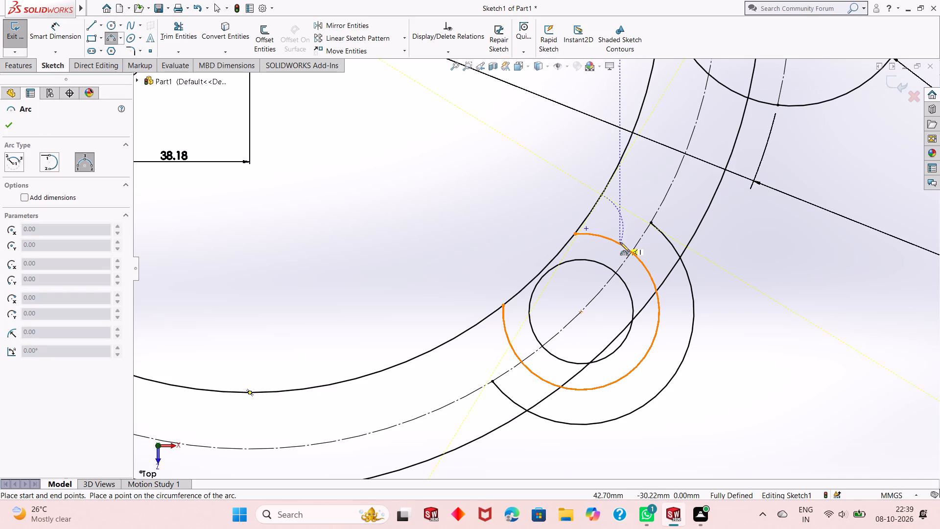
left_click(612, 240)
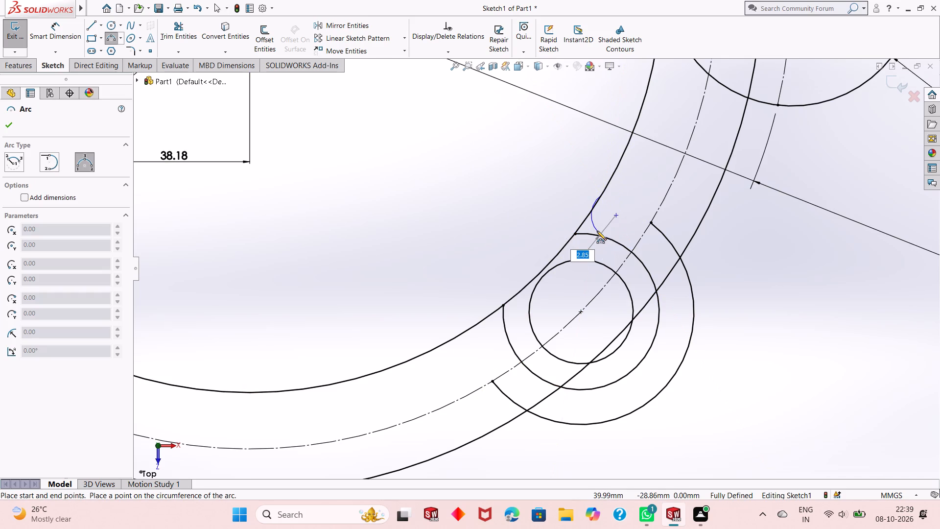
key("3")
key("Return")
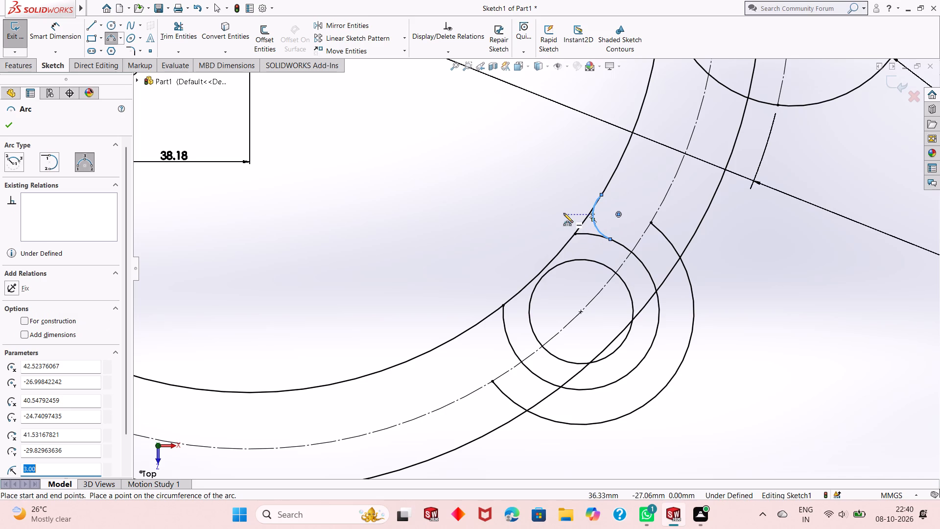
left_click(462, 335)
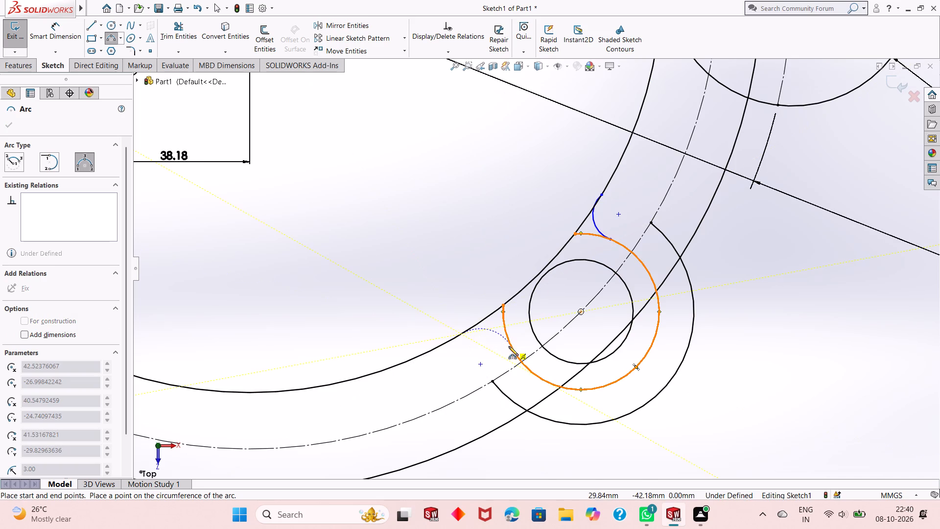
left_click(510, 345)
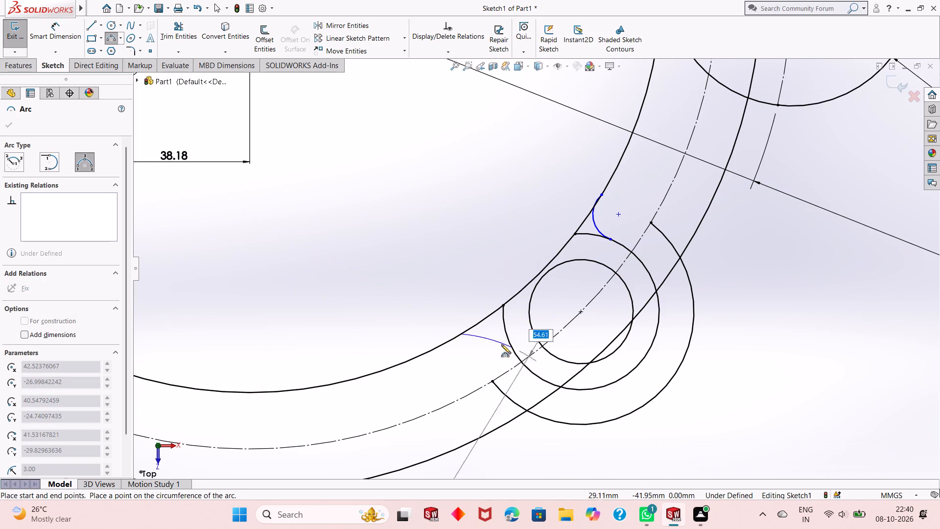
key("3")
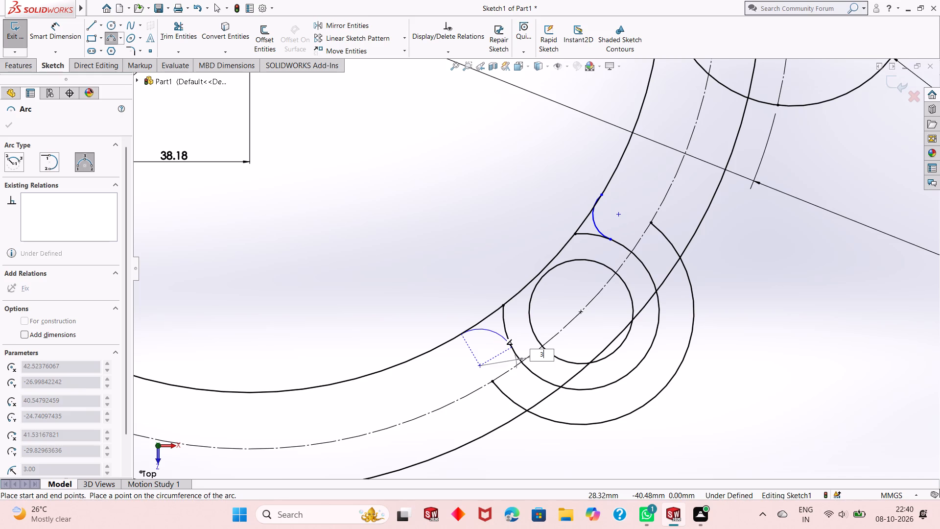
key("Return")
right_click(406, 207)
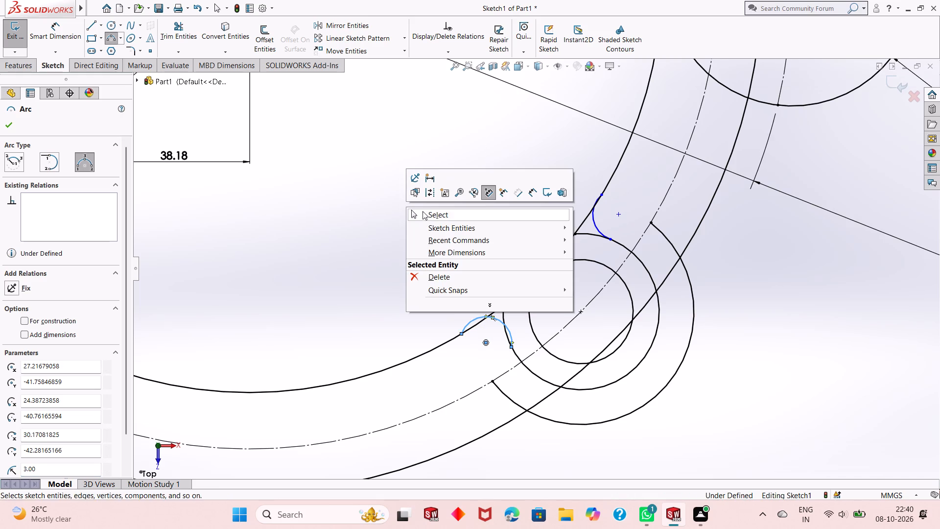
left_click(427, 213)
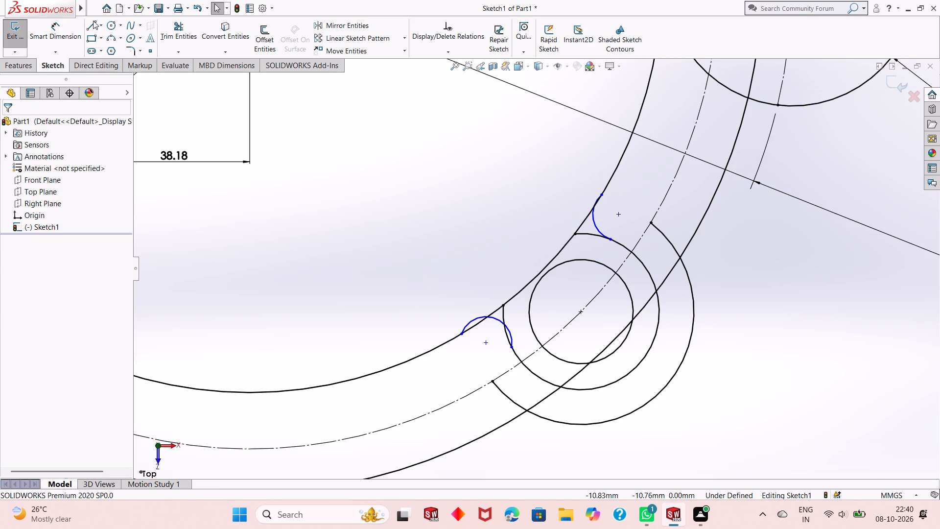
Dimension the radii of both new arcs at the lower-right boss as 3 mm, placing the texts inside the 95 mm circle.
left_click(58, 32)
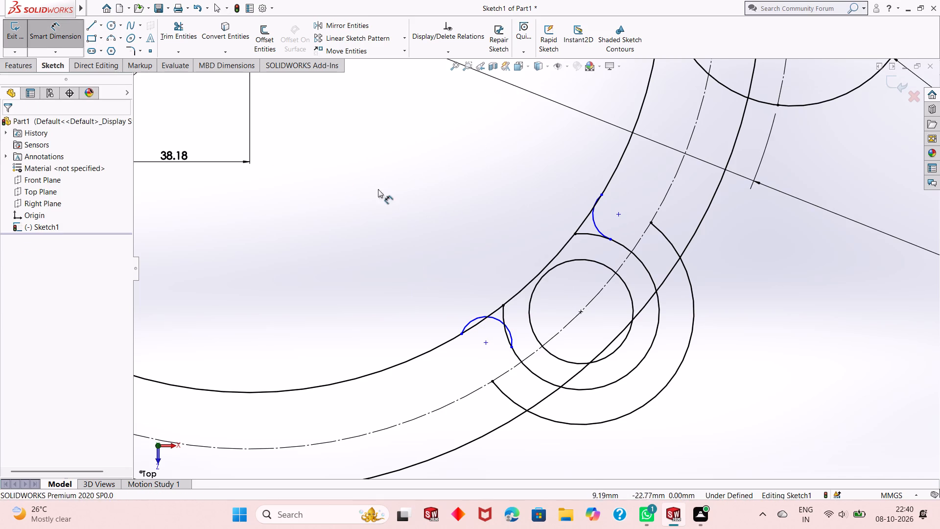
left_click(595, 225)
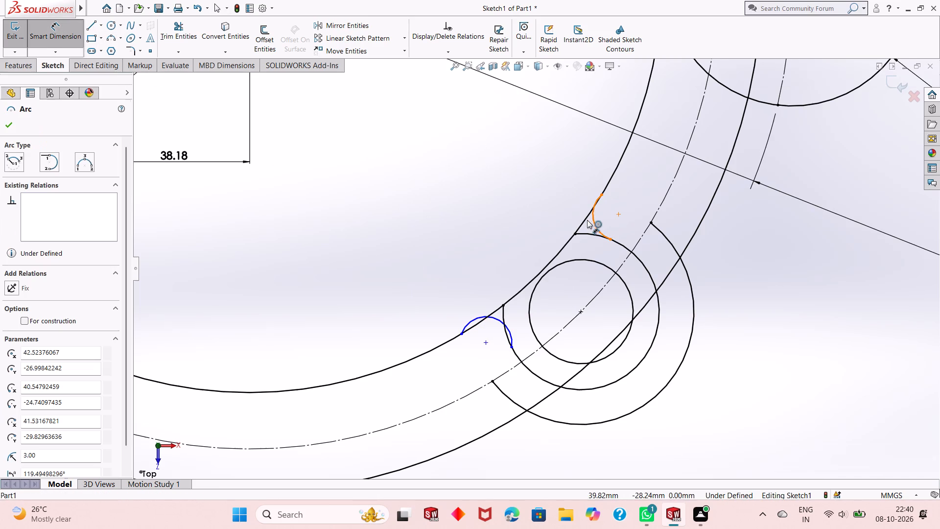
right_click(507, 236)
left_click(507, 236)
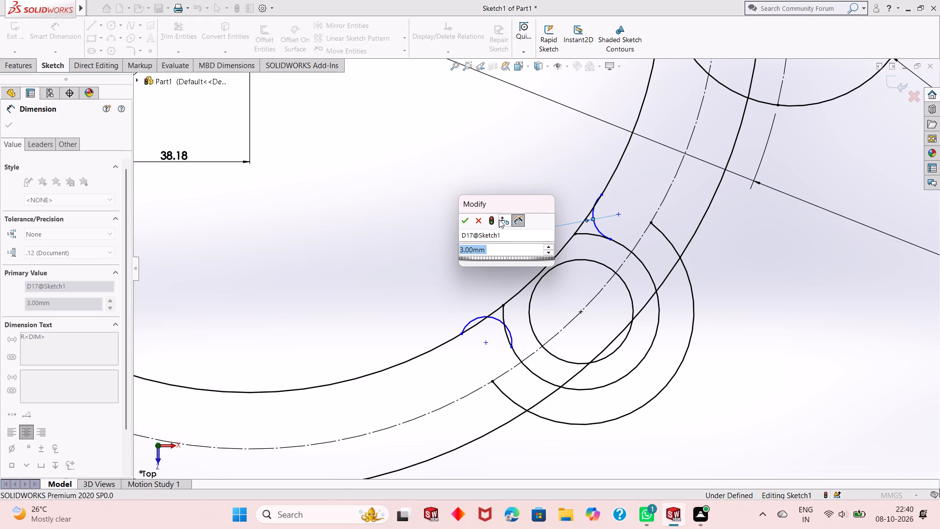
left_click(464, 221)
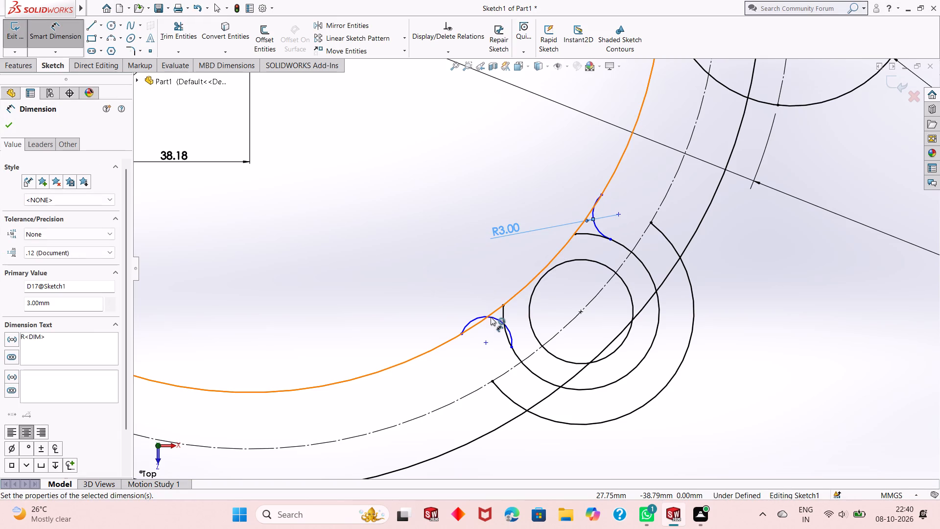
left_click(494, 317)
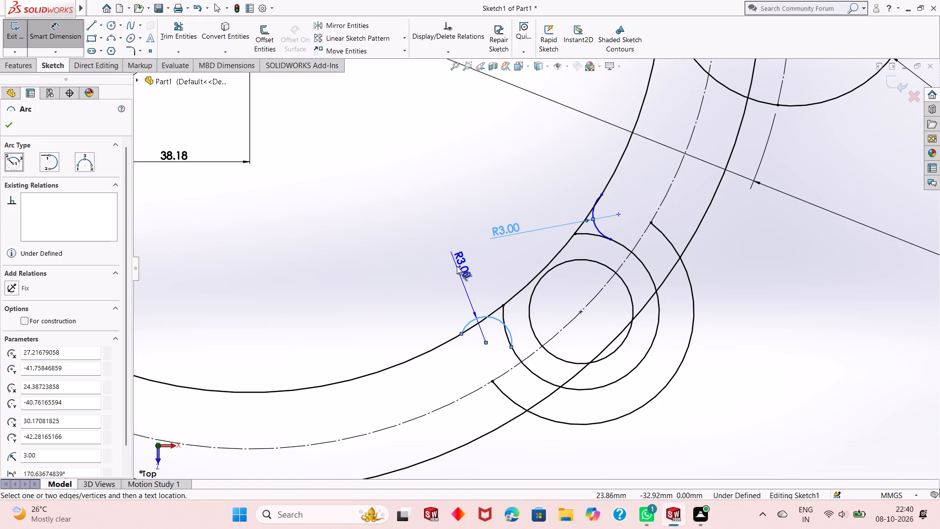
left_click(457, 266)
left_click(416, 254)
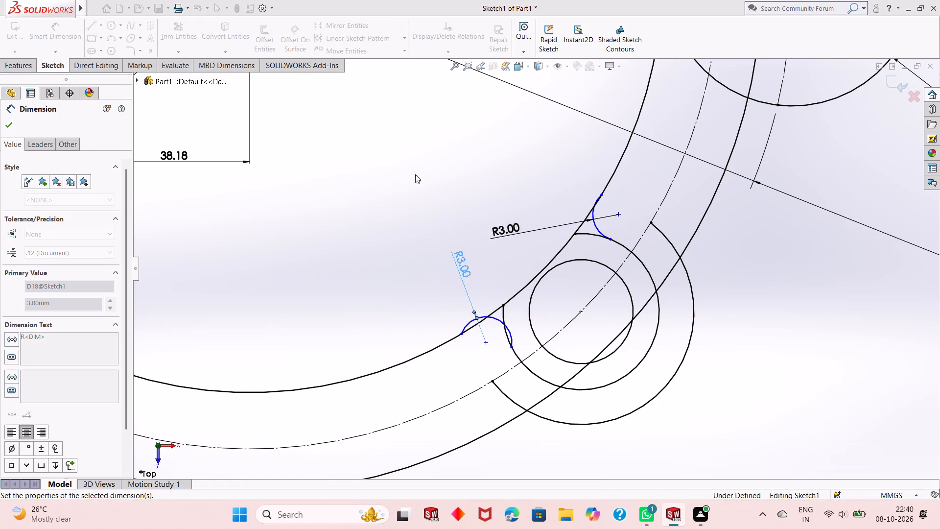
right_click(414, 164)
left_click(432, 192)
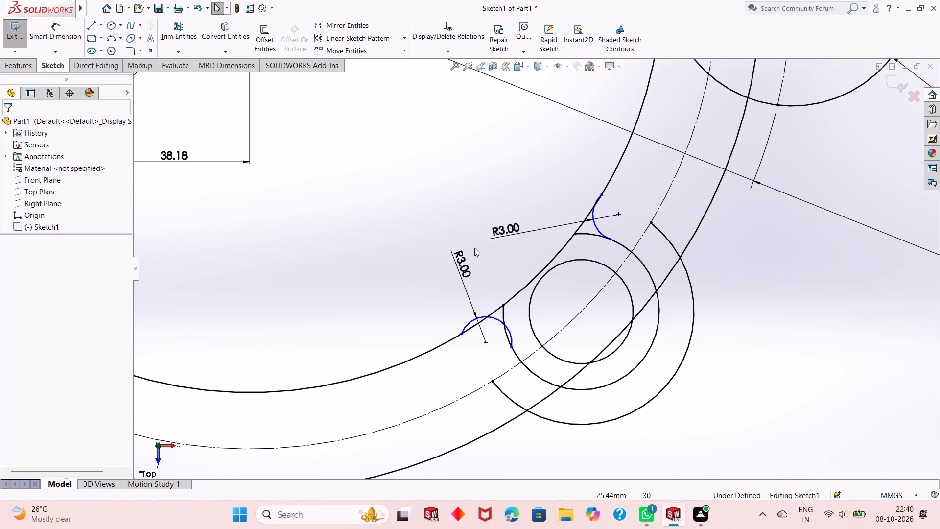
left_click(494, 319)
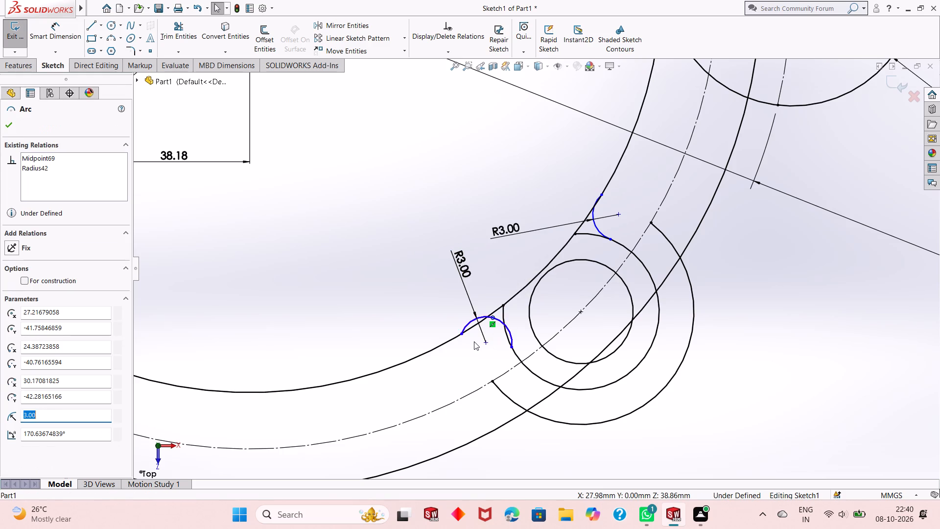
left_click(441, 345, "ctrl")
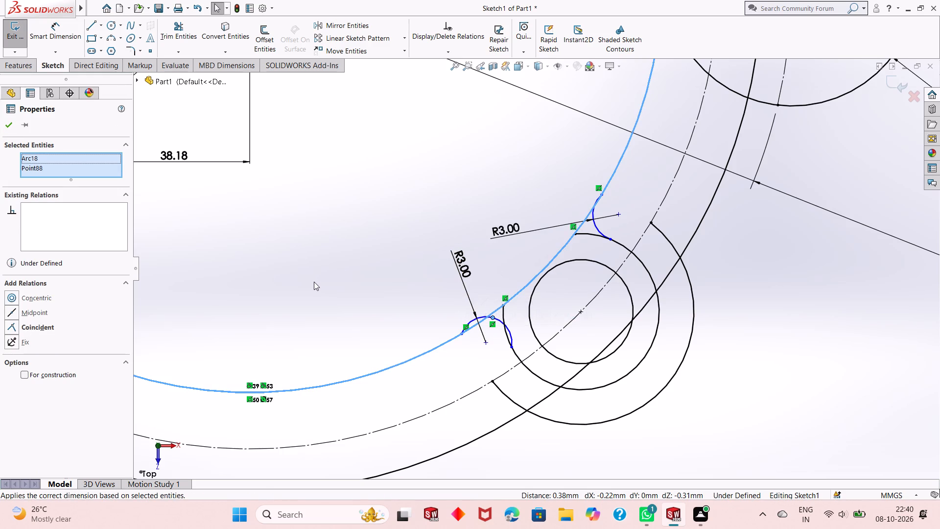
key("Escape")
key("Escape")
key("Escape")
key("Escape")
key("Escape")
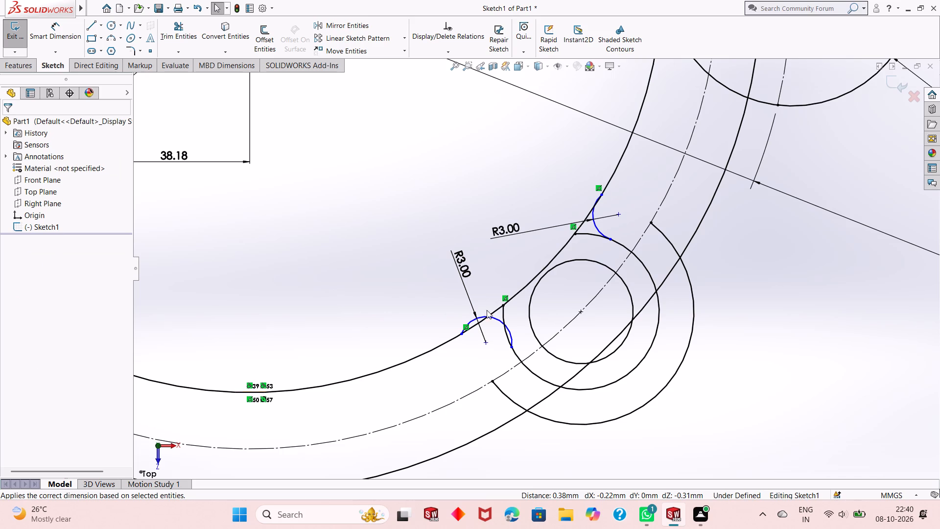
At the lower-right boss, make the lower 3 mm arc tangent to the 95 mm circle and to the 18 mm arc.
left_click(498, 322)
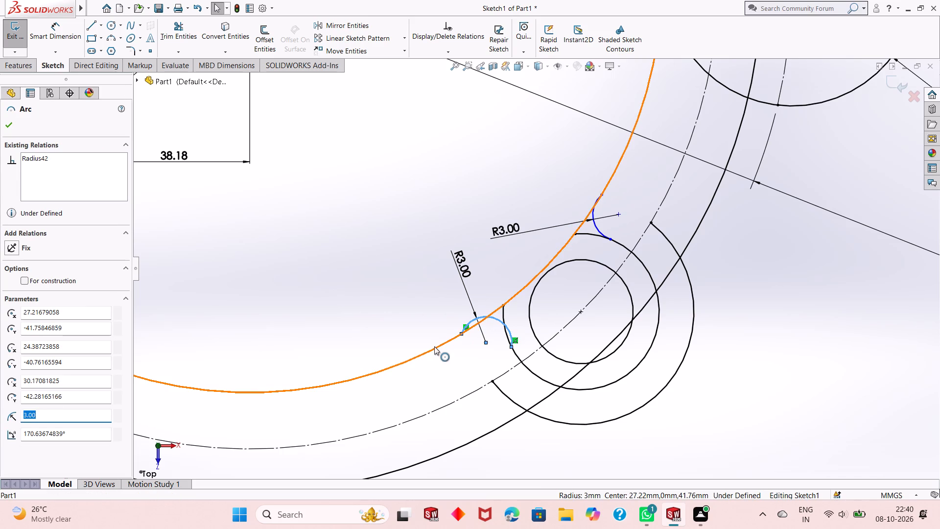
left_click(434, 347, "ctrl")
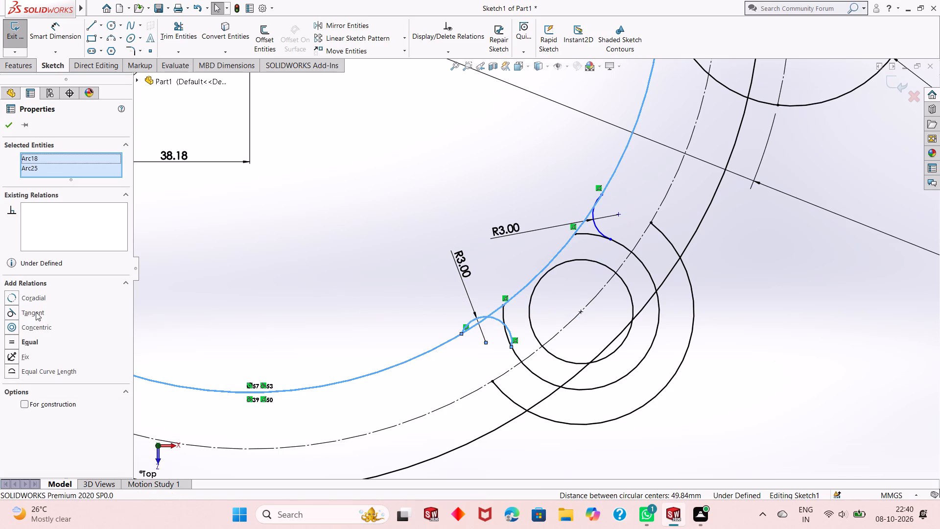
left_click(36, 312)
left_click(9, 122)
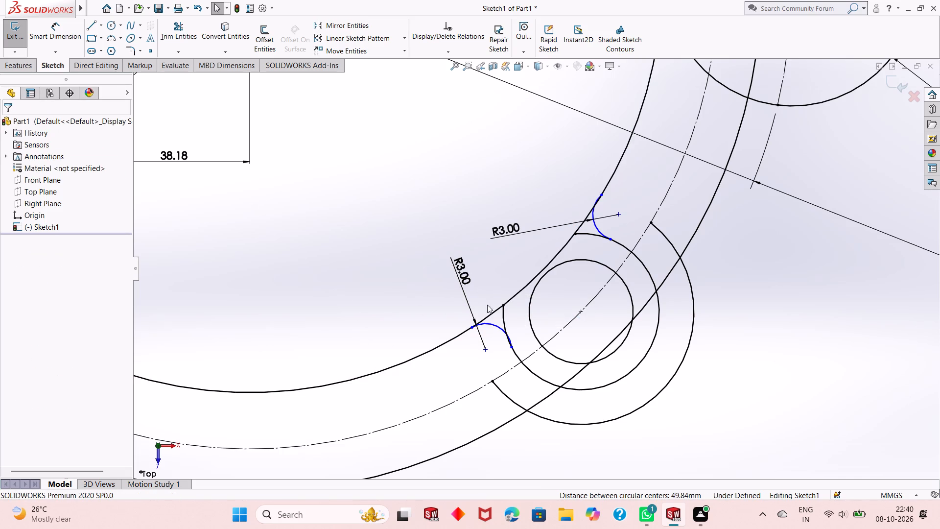
left_click(495, 325)
left_click(501, 317, "ctrl")
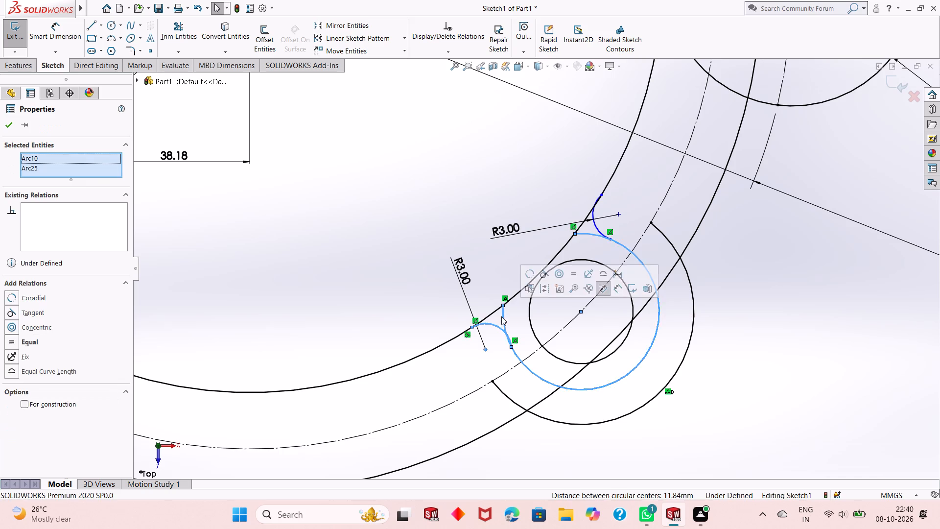
left_click(12, 314)
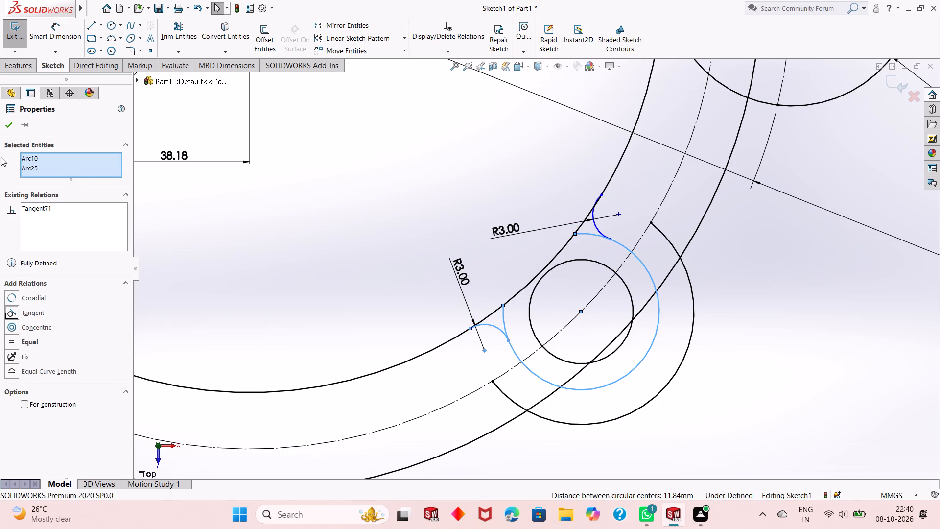
left_click(9, 122)
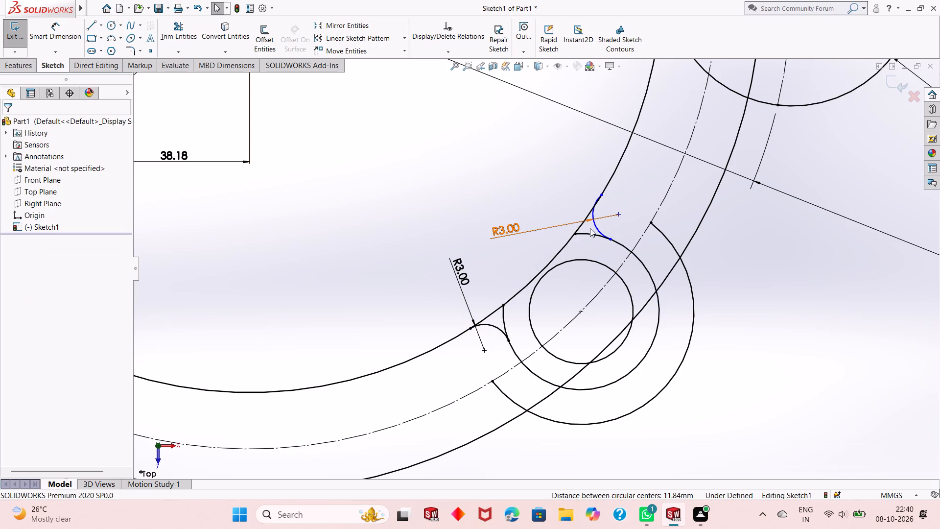
Make the upper 3 mm arc at the lower-right boss tangent to the 18 mm arc and to the 95 mm circle.
left_click(593, 226)
left_click(594, 235, "ctrl")
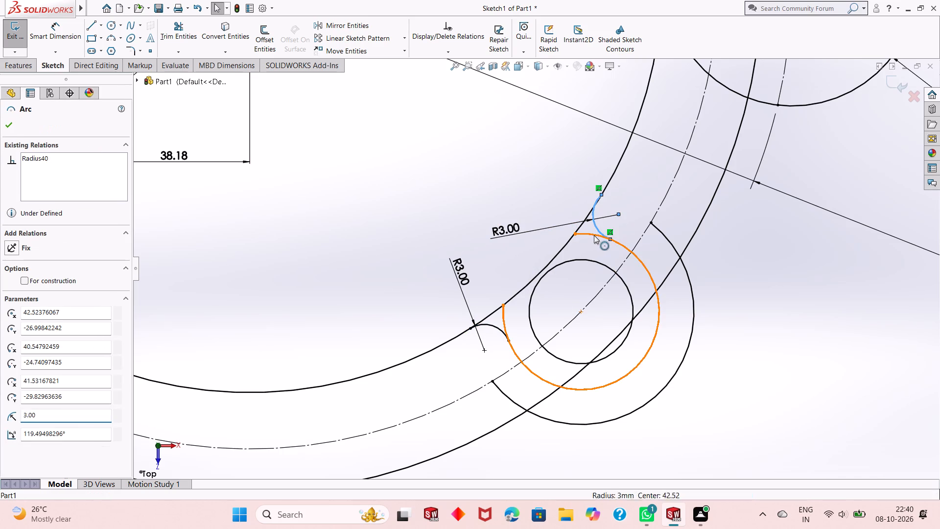
left_click(36, 312)
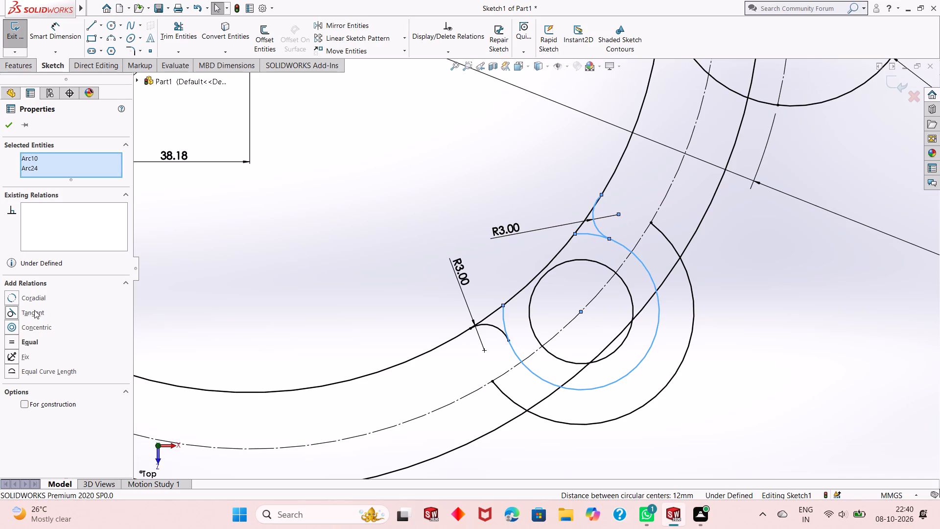
left_click(7, 126)
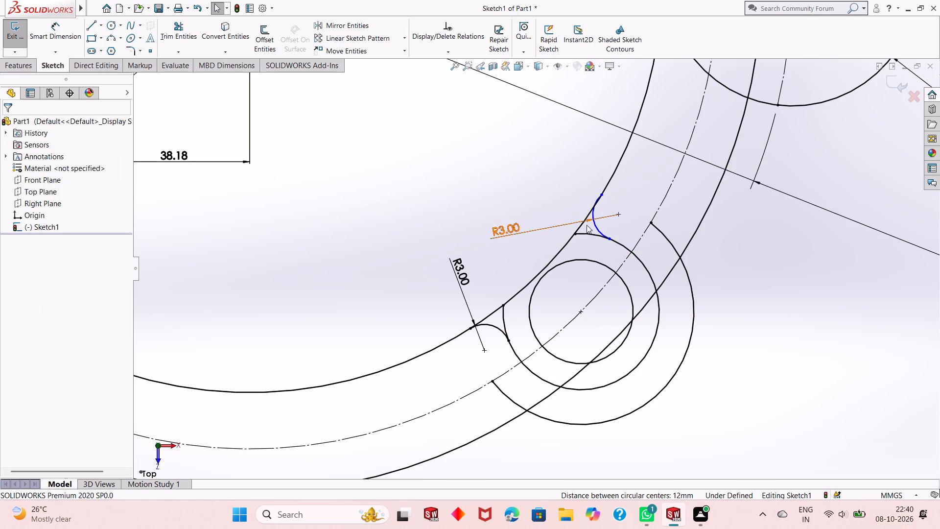
left_click(604, 232)
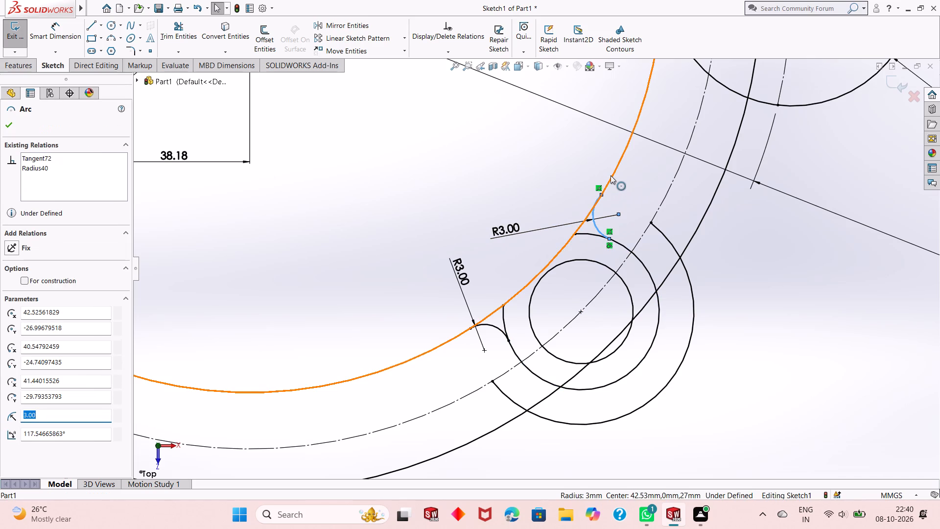
left_click(611, 175, "ctrl")
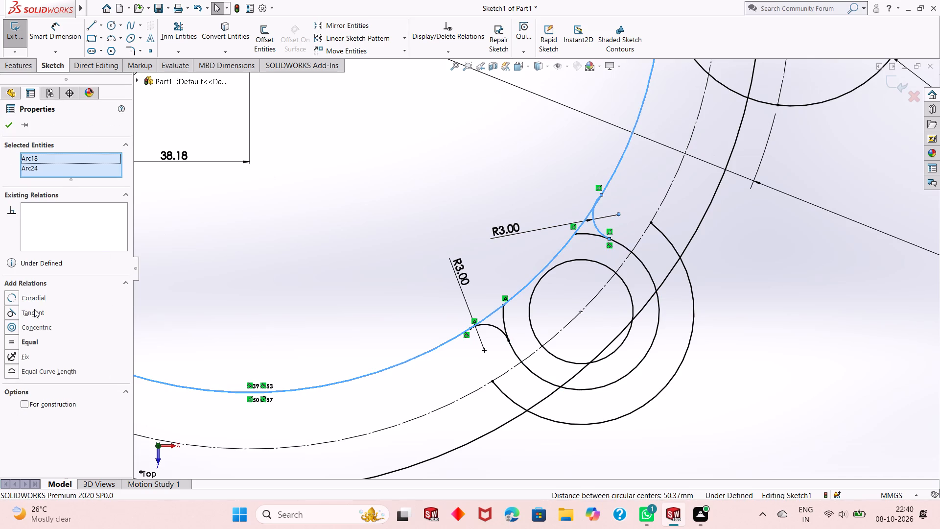
left_click(34, 309)
left_click(8, 127)
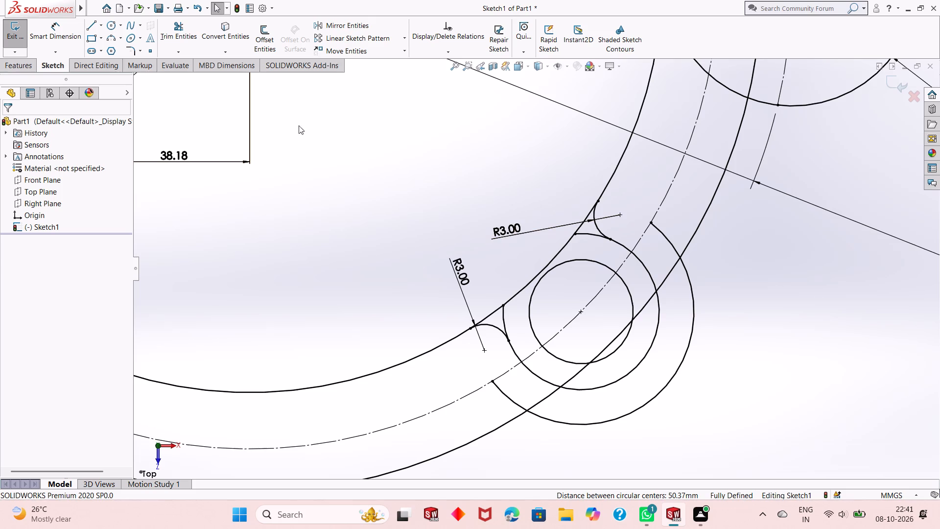
Trim the leftover 18 mm arc ends and the 95 mm circle segments between the two 3 mm arcs at the lower-right boss.
left_click(175, 39)
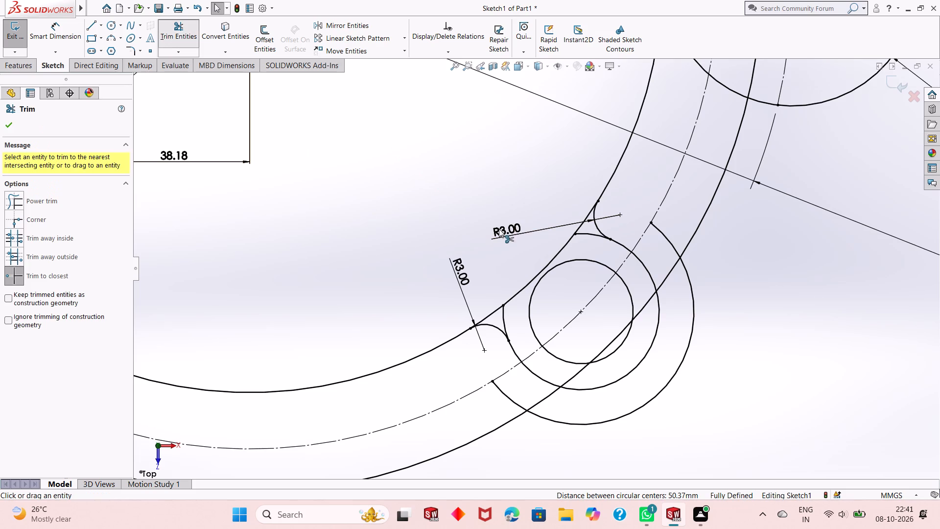
left_click(584, 232)
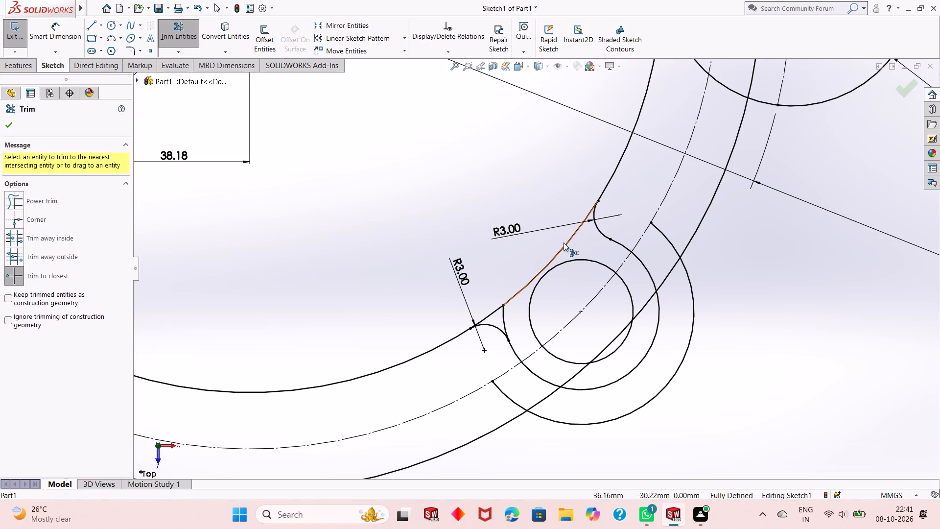
left_click(564, 242)
left_click(560, 253)
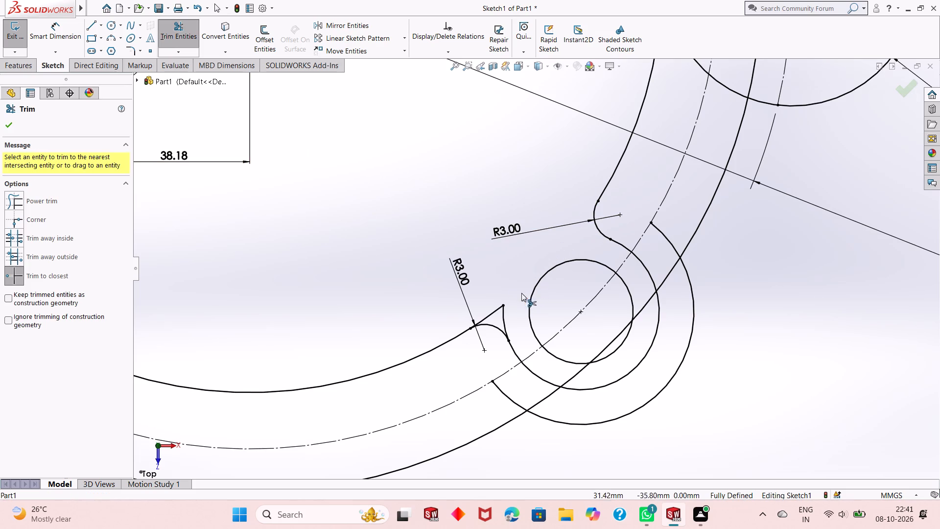
left_click(504, 313)
left_click(498, 311)
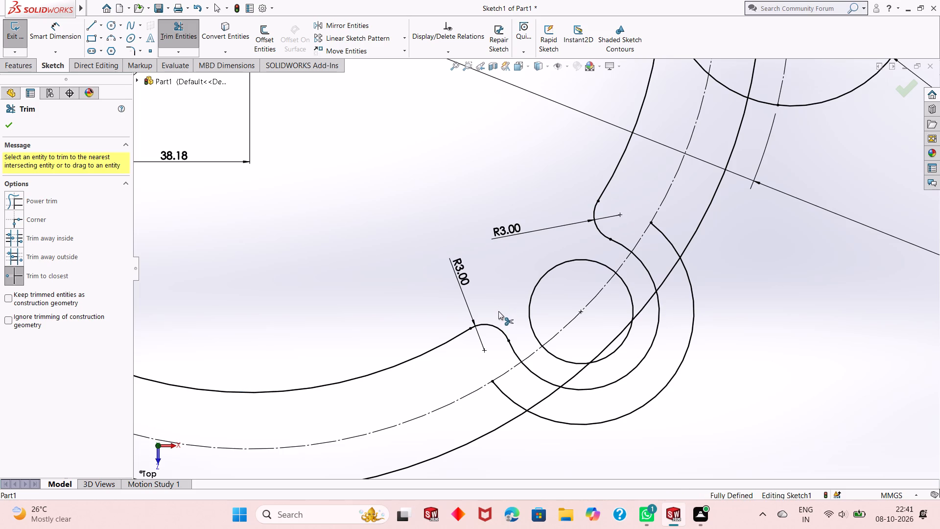
right_click(483, 176)
left_click(504, 209)
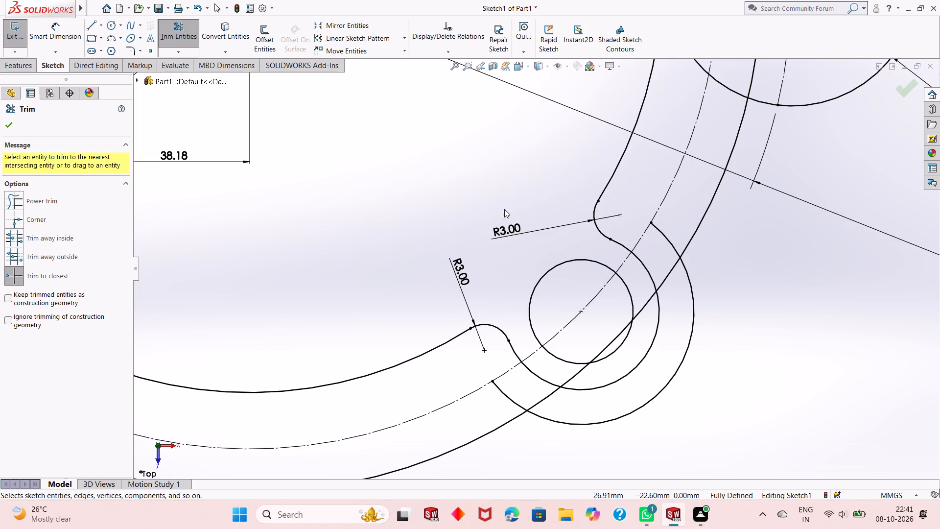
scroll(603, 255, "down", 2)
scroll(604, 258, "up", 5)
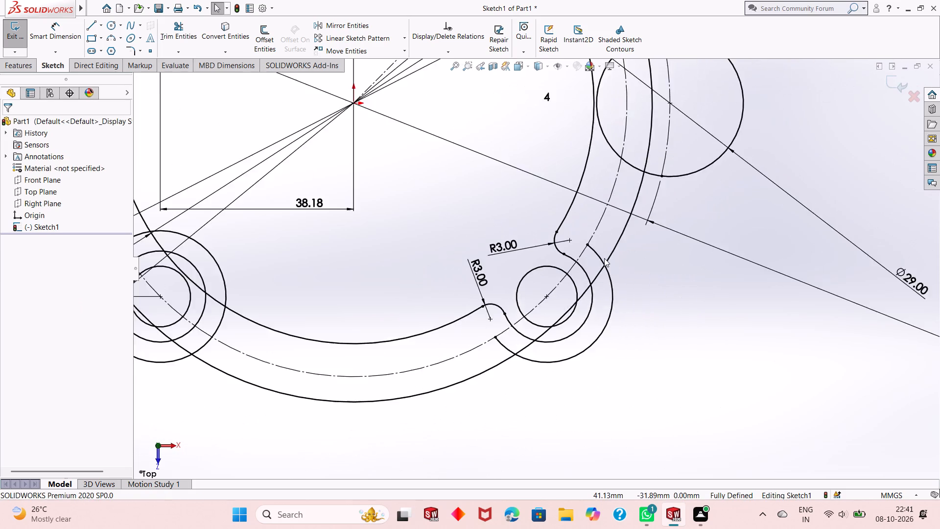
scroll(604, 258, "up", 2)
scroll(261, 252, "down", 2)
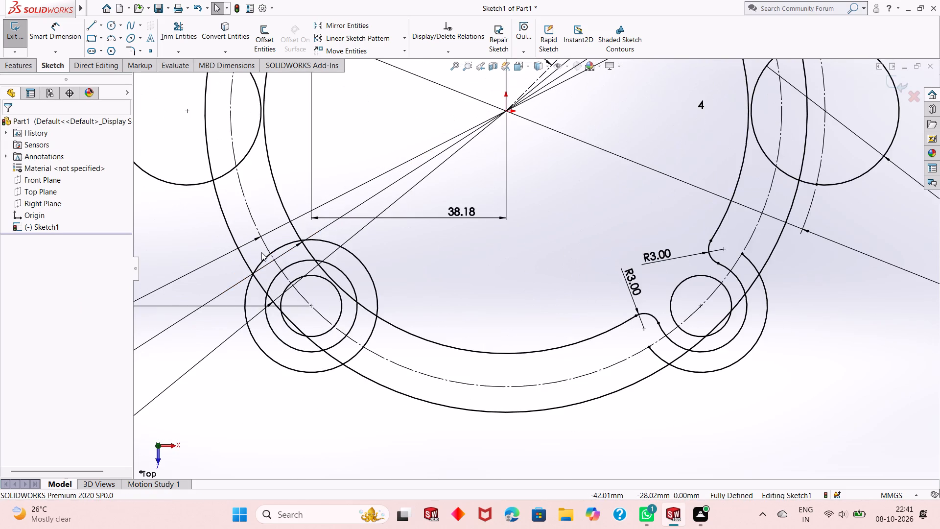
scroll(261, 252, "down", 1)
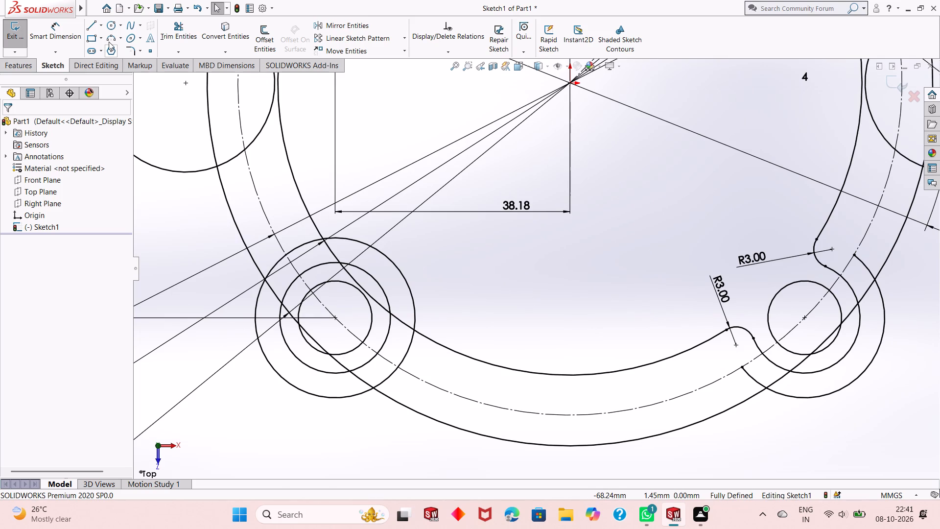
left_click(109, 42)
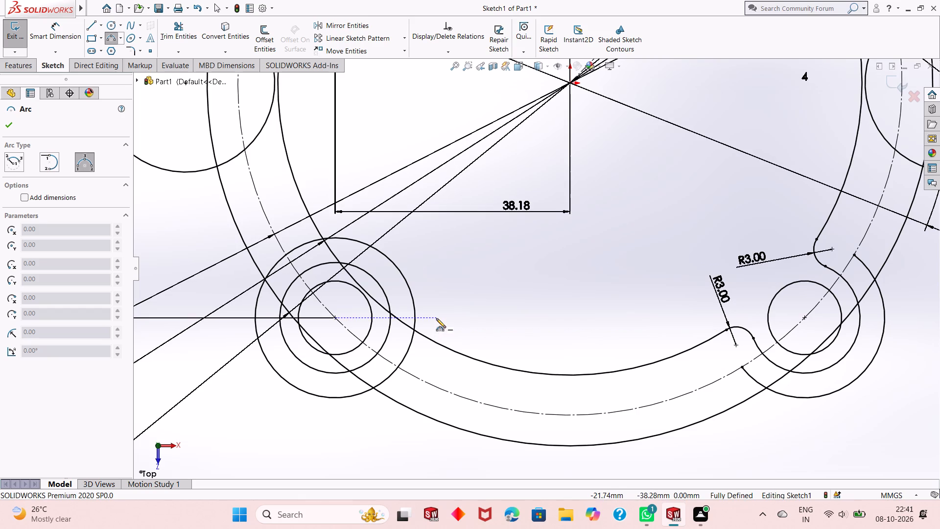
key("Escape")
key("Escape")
At the lower-left boss, trim the 18 mm circle inside the 95 mm circle and the 26 mm circle inside the construction circle.
left_click(182, 29)
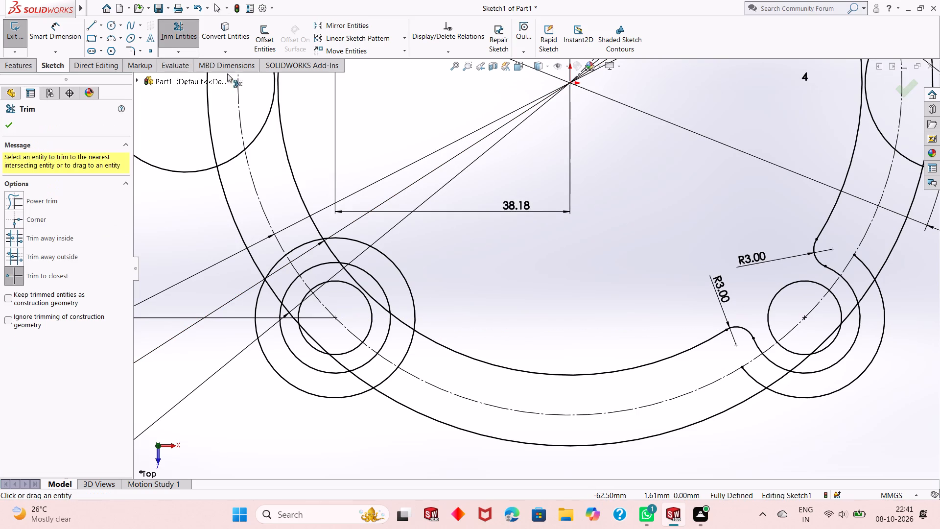
left_click(385, 256)
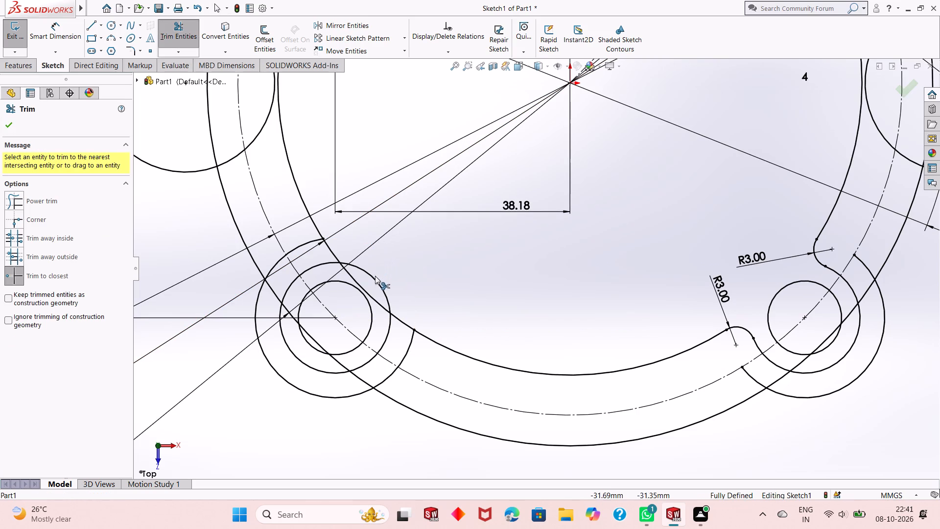
left_click(375, 278)
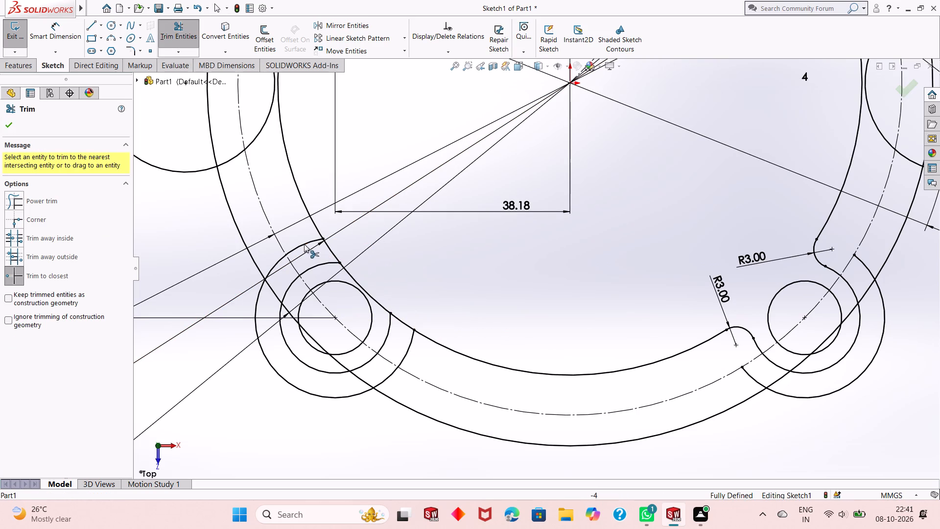
left_click(303, 243)
left_click(409, 349)
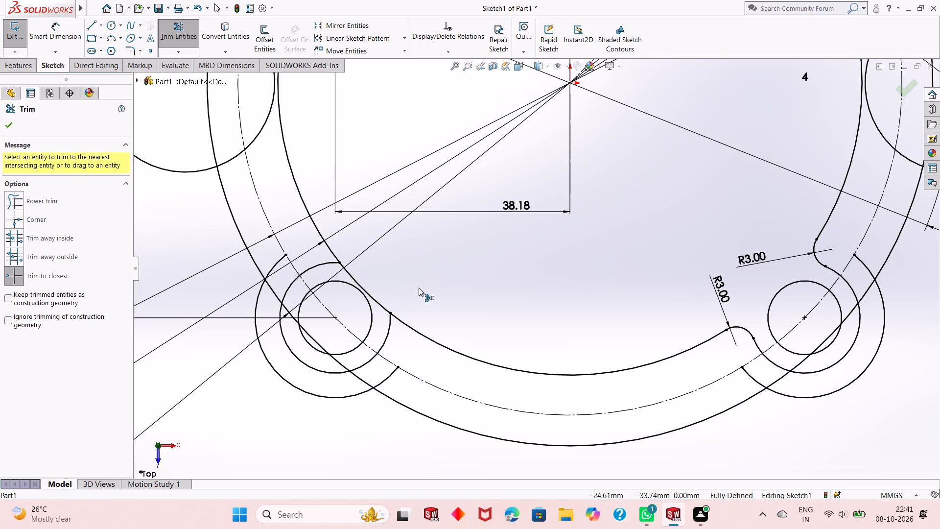
right_click(419, 278)
left_click(438, 307)
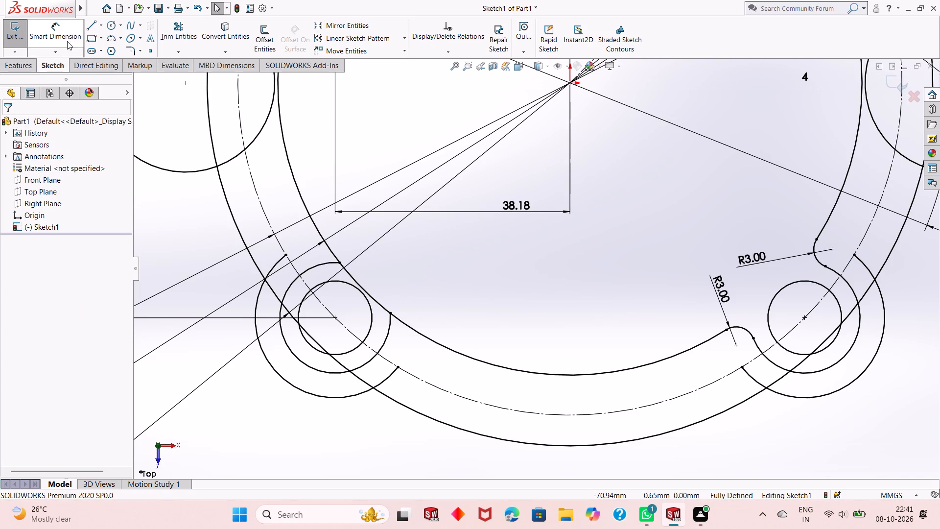
Draw two 3-point arcs of 3 mm radius joining the lower-left 18 mm arc to the 95 mm circle, one on each side.
left_click(113, 40)
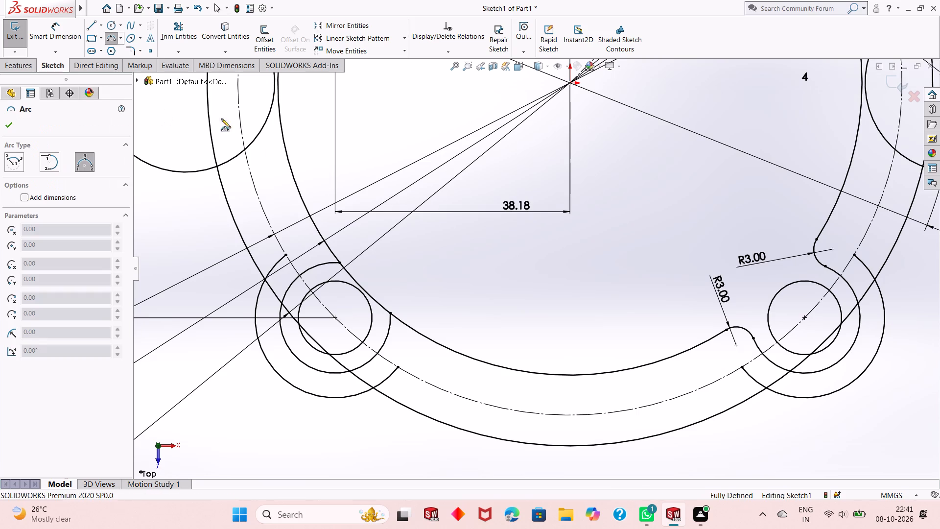
left_click(421, 335)
left_click(382, 347)
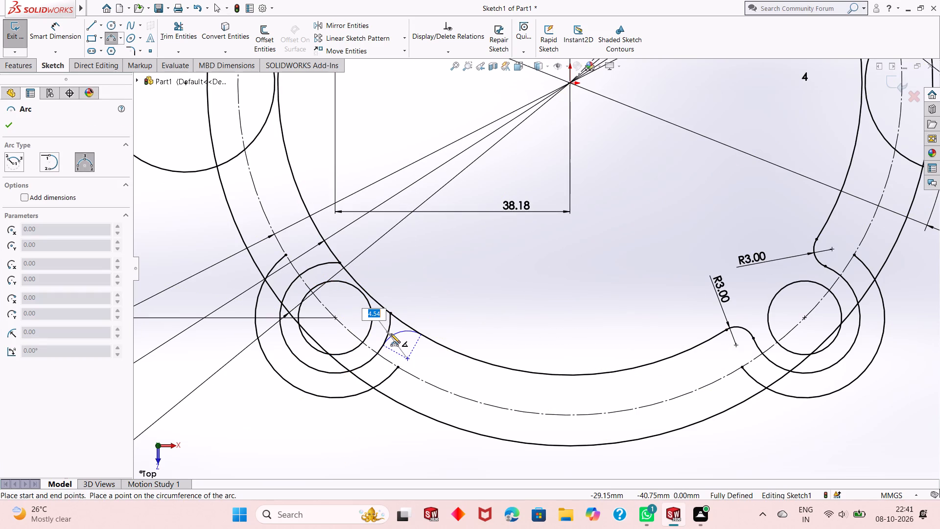
key("3")
key("Return")
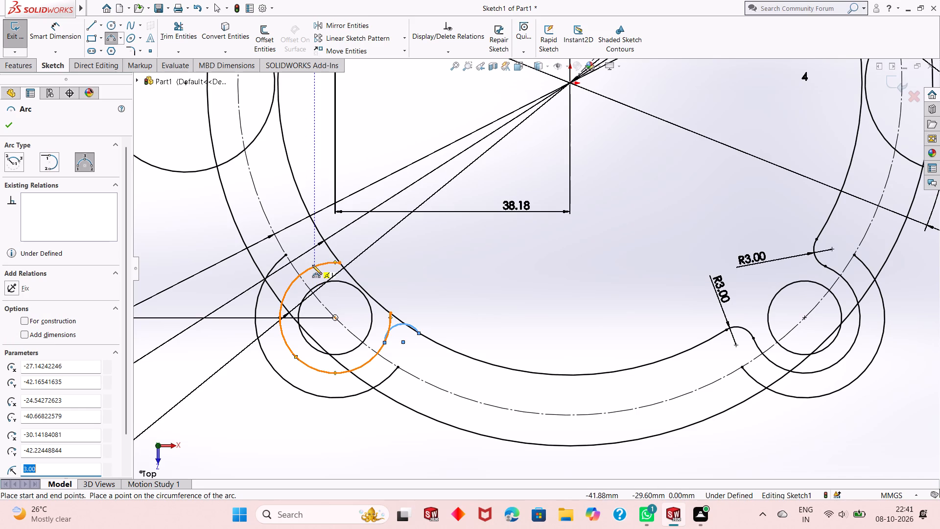
left_click(317, 231)
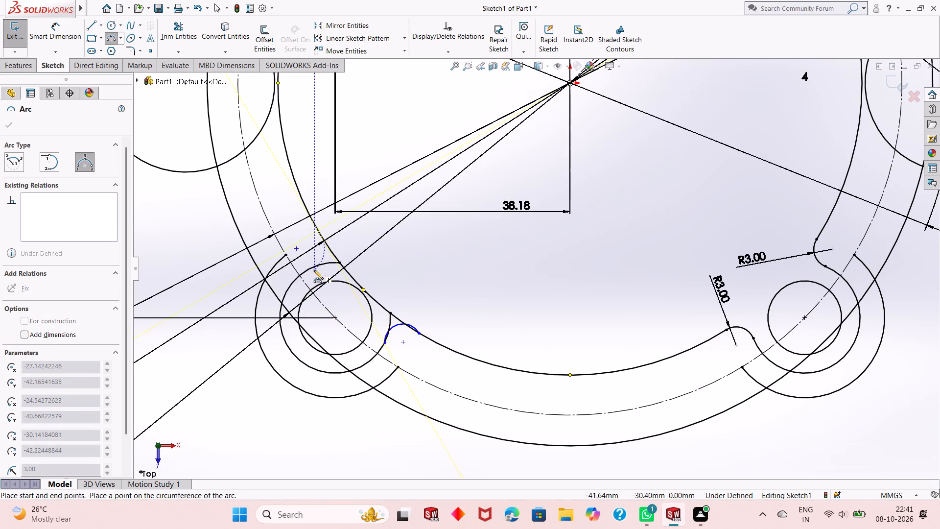
left_click(307, 268)
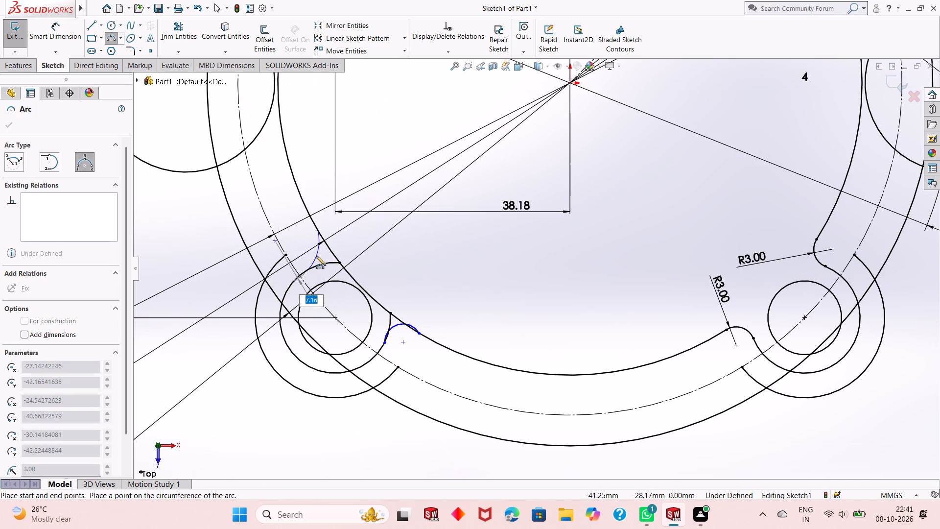
key("3")
key("Return")
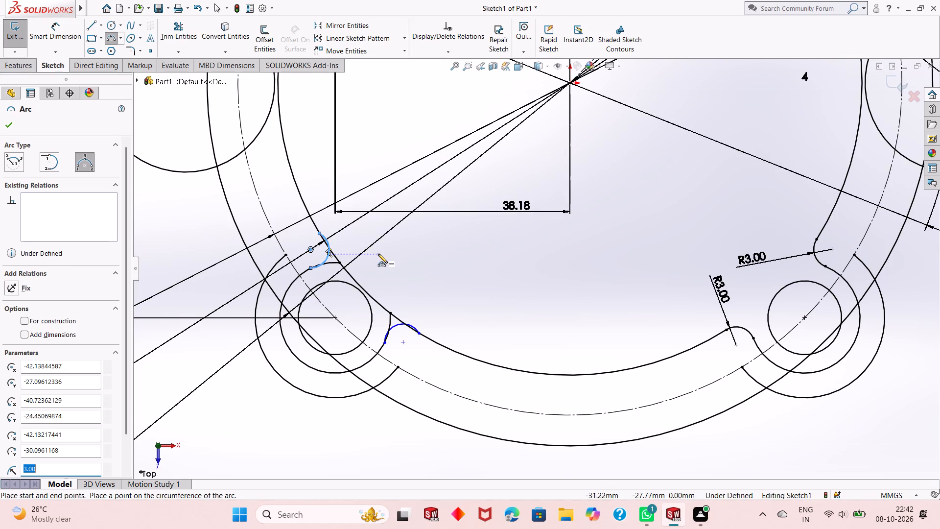
right_click(454, 255)
left_click(462, 263)
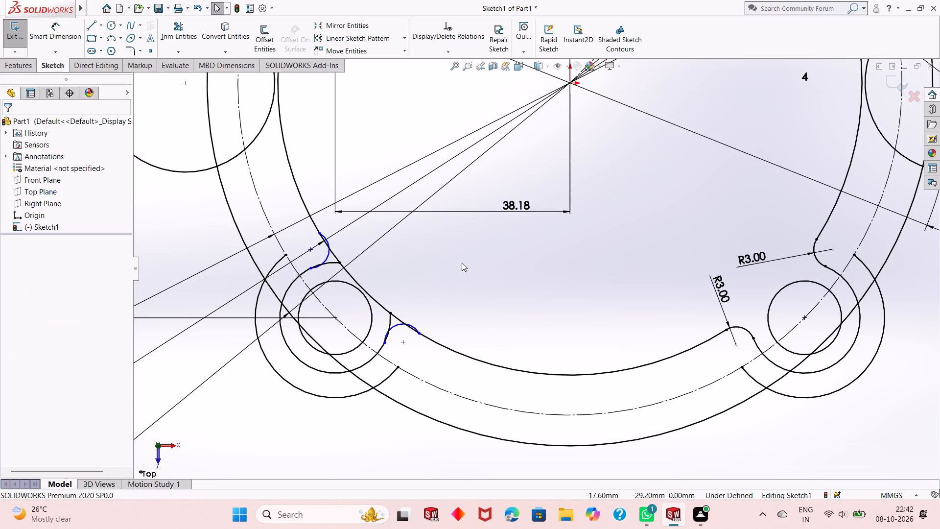
Dimension both arcs joining the lower-left 18 mm arc to the 95 mm circle with a 3 mm radius.
left_click(43, 38)
left_click(326, 257)
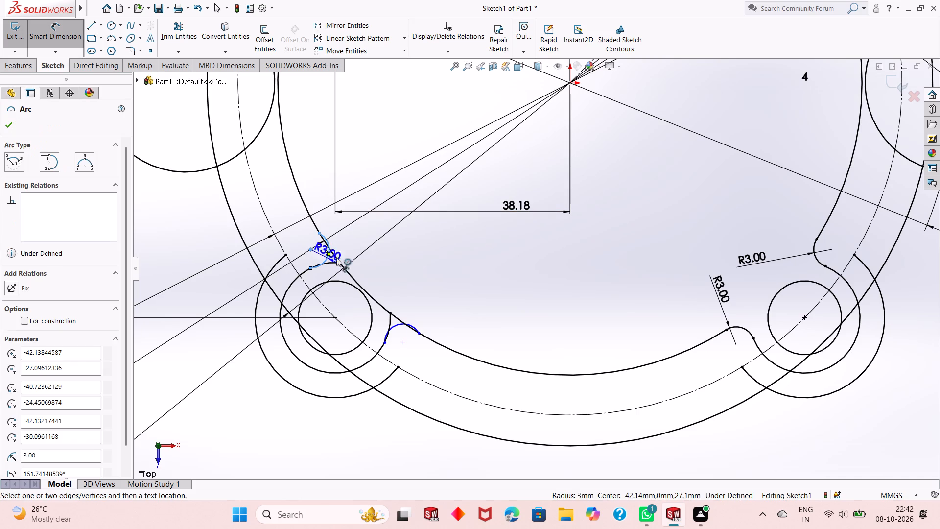
left_click(393, 267)
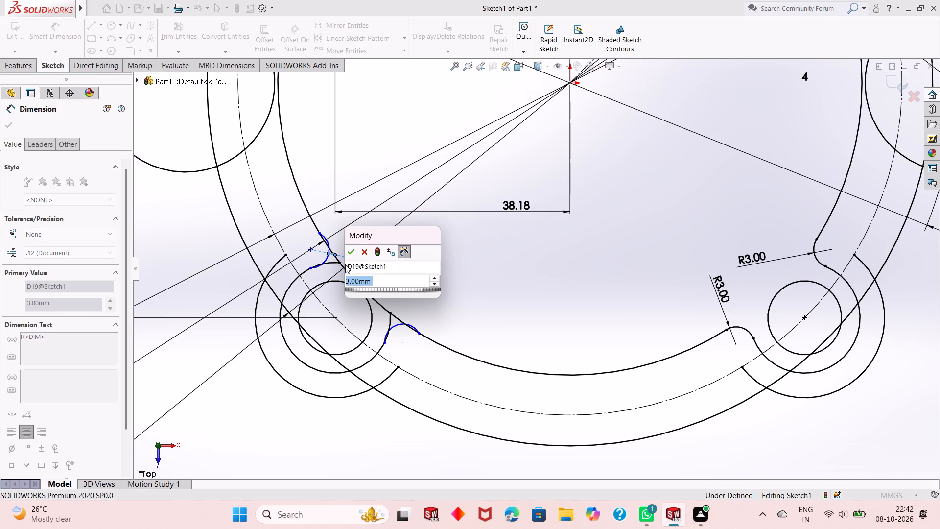
left_click(353, 250)
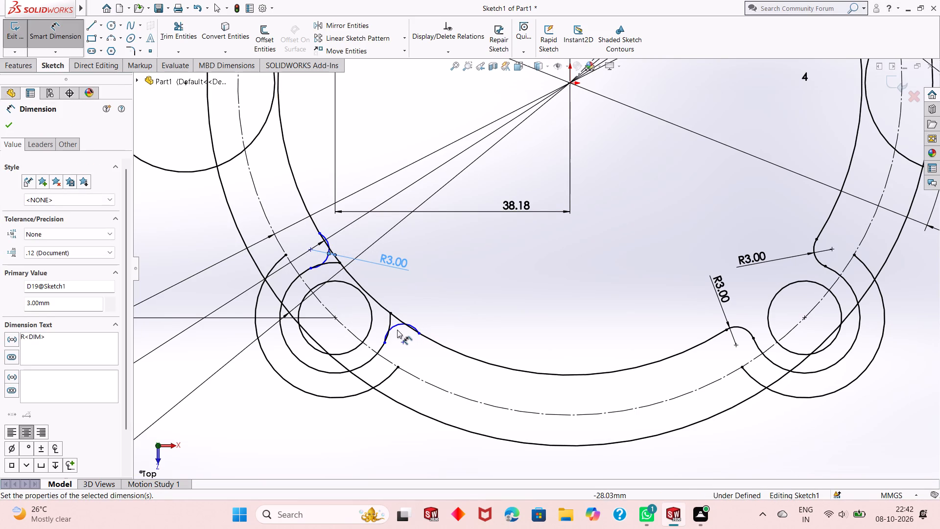
left_click(398, 326)
left_click(439, 293)
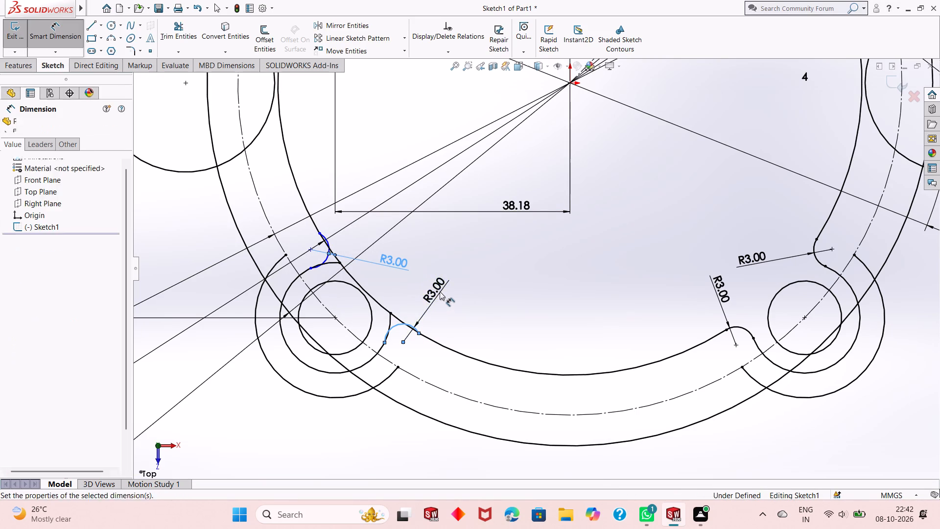
left_click(395, 279)
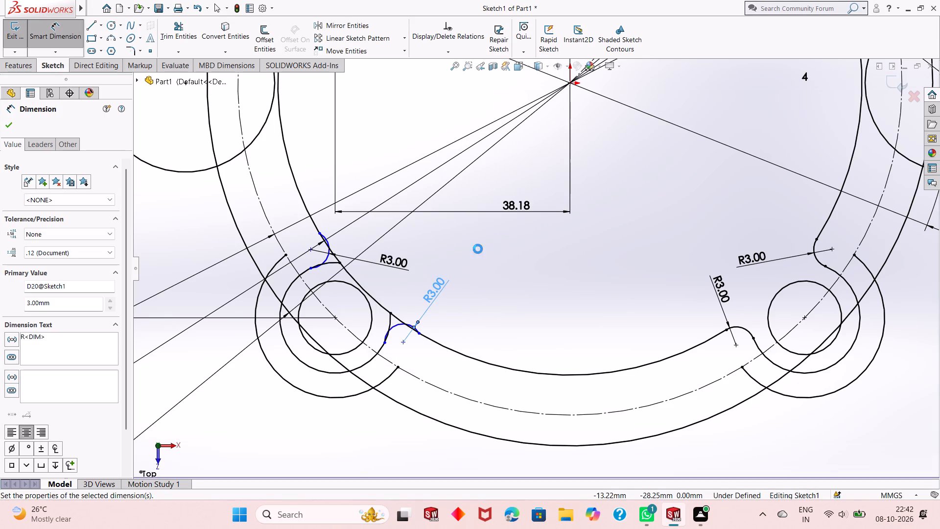
right_click(478, 249)
left_click(493, 276)
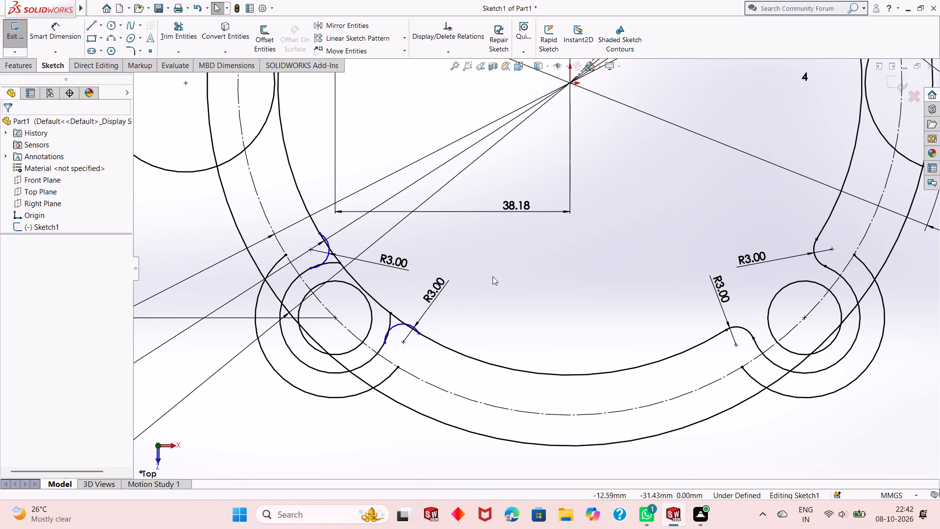
Make the upper 3 mm arc at the lower-left boss tangent to the 18 mm arc and to the 95 mm circle.
scroll(338, 243, "up", 3)
scroll(413, 258, "down", 2)
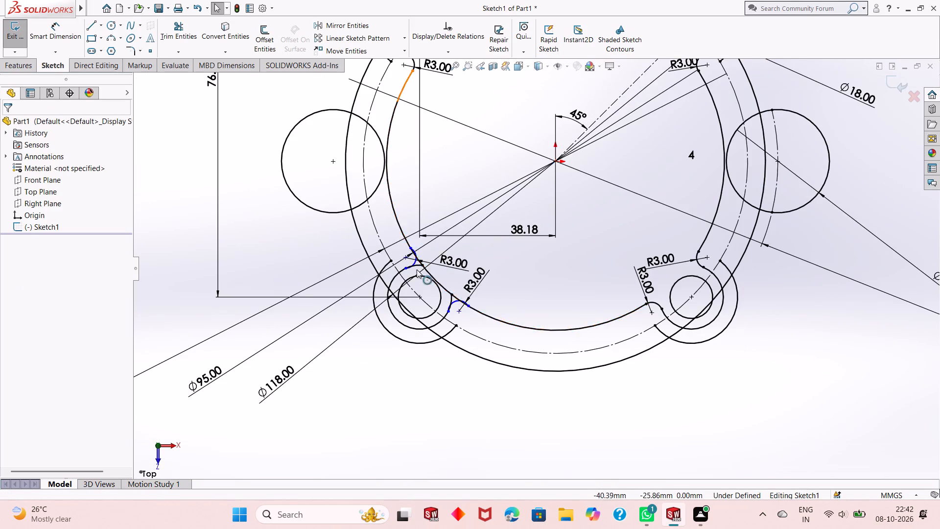
scroll(417, 269, "down", 5)
scroll(449, 239, "down", 3)
left_click(462, 281)
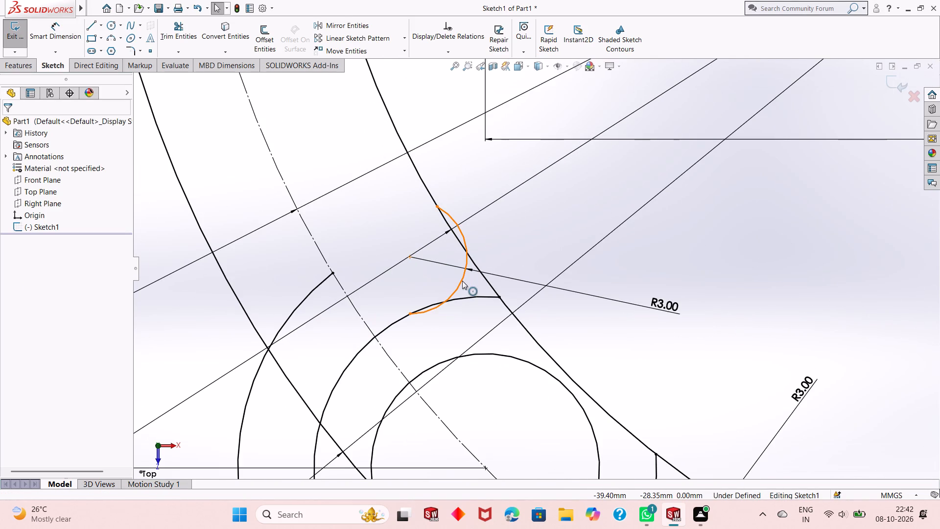
left_click(473, 298, "ctrl")
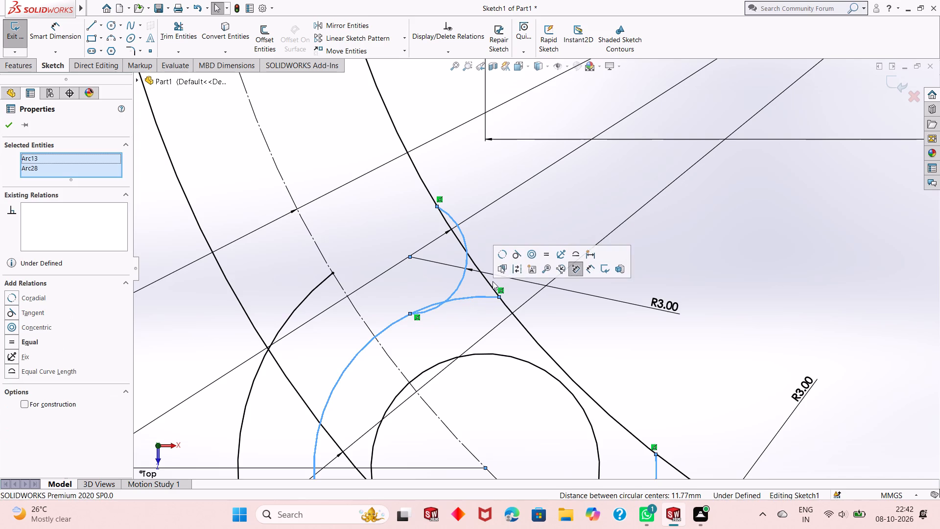
left_click(519, 258)
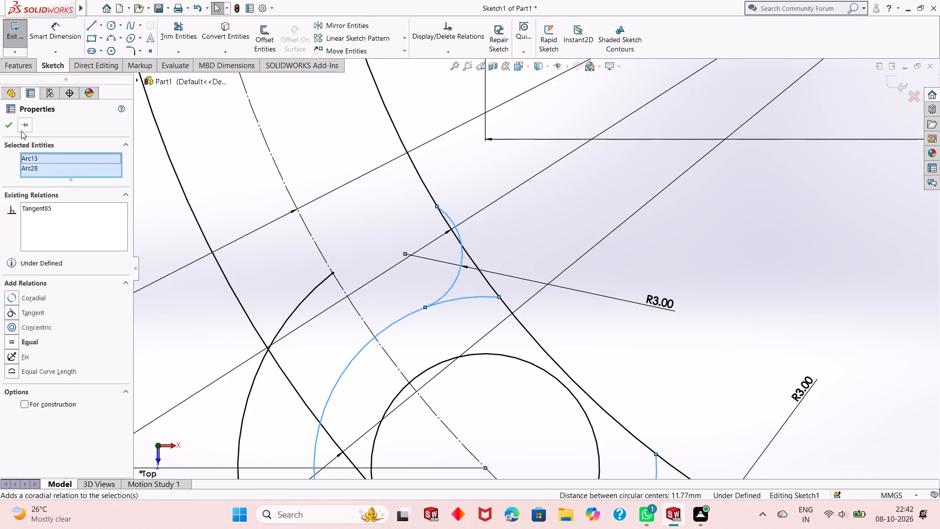
left_click(8, 127)
left_click(453, 285)
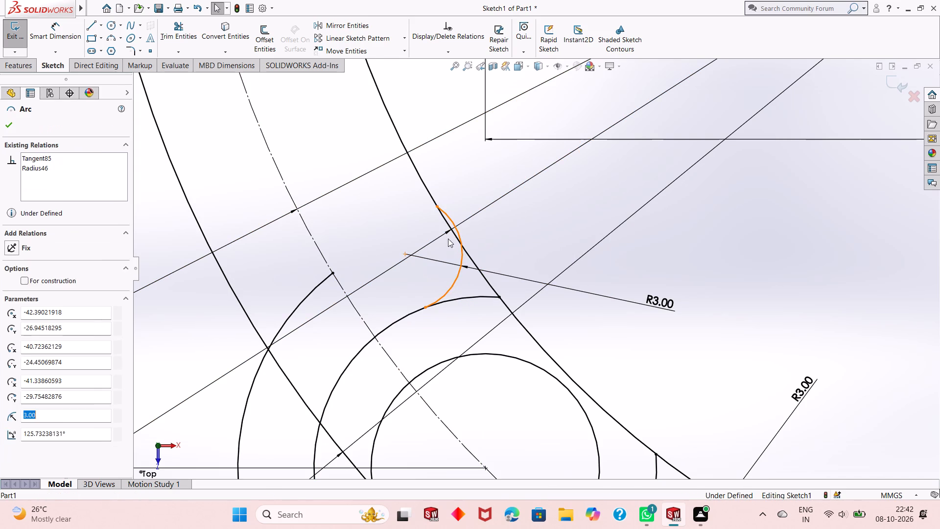
left_click(428, 193, "ctrl")
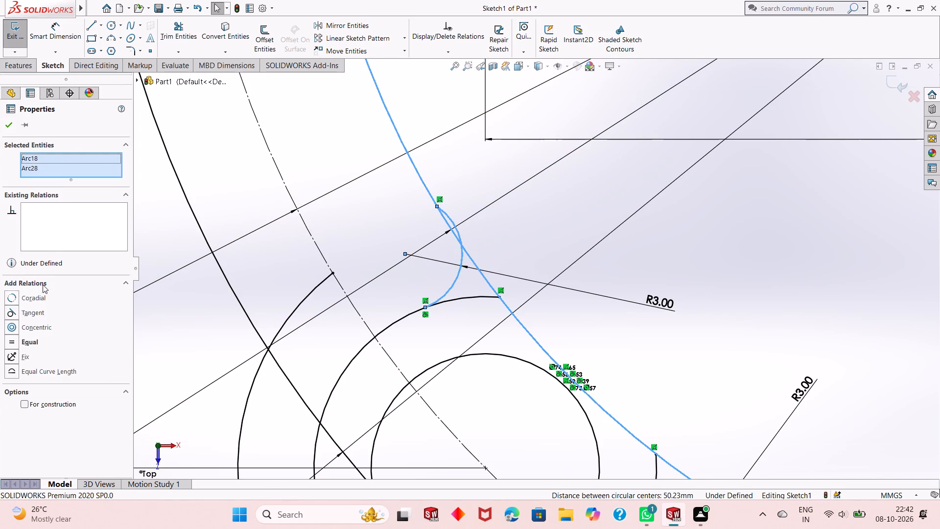
left_click(32, 312)
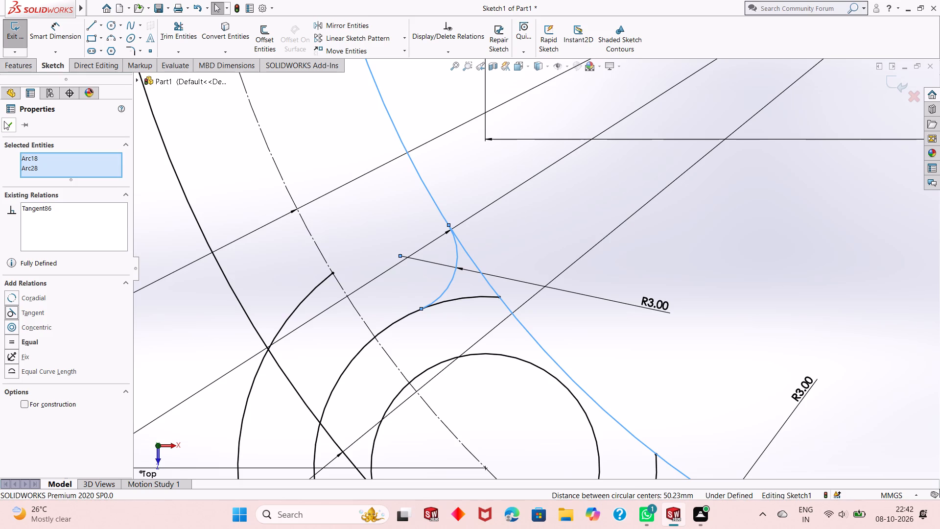
left_click(4, 121)
Make the lower 3 mm arc at the lower-left boss tangent to the 95 mm circle and to the 18 mm arc.
scroll(459, 218, "down", 2)
scroll(459, 218, "up", 4)
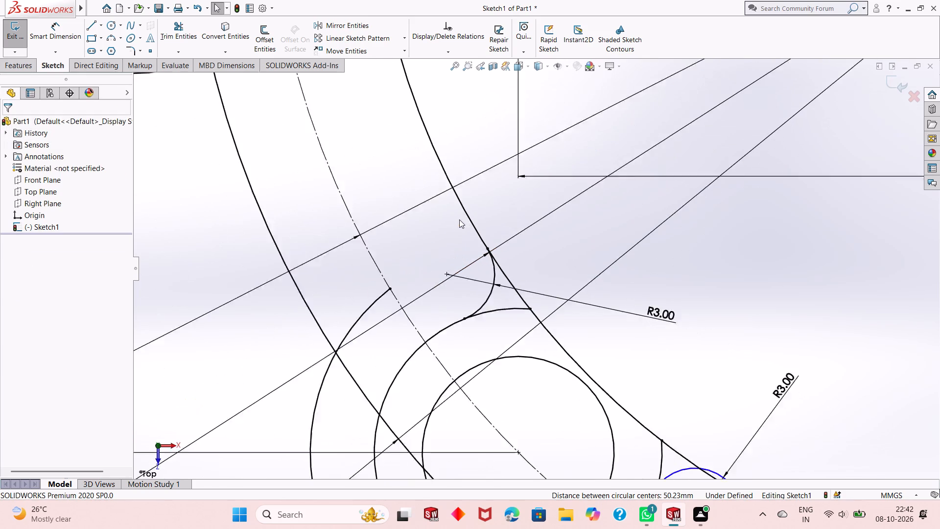
scroll(459, 219, "up", 3)
scroll(637, 396, "down", 7)
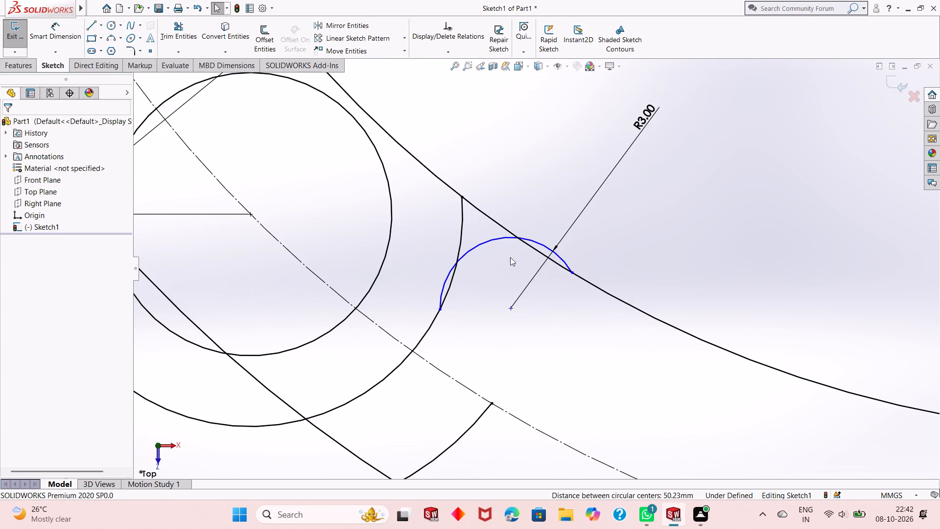
left_click(494, 241)
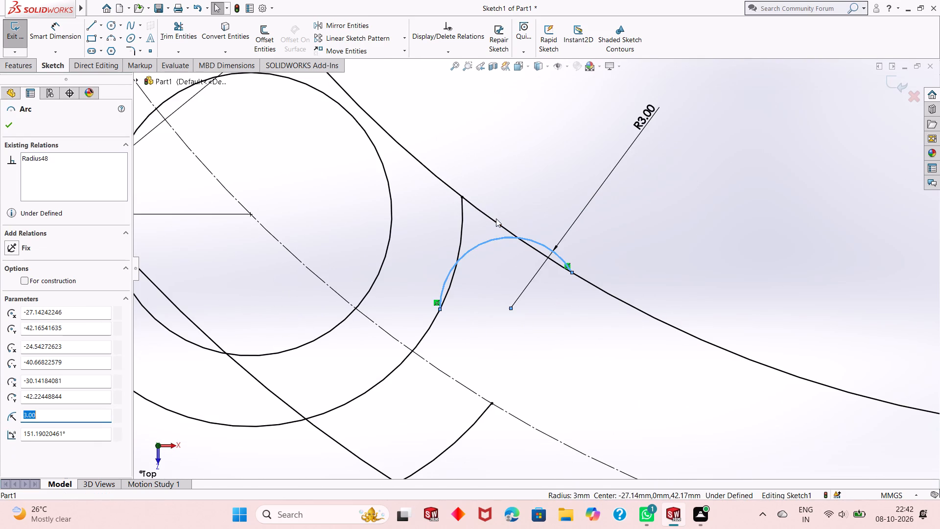
left_click(496, 222, "ctrl")
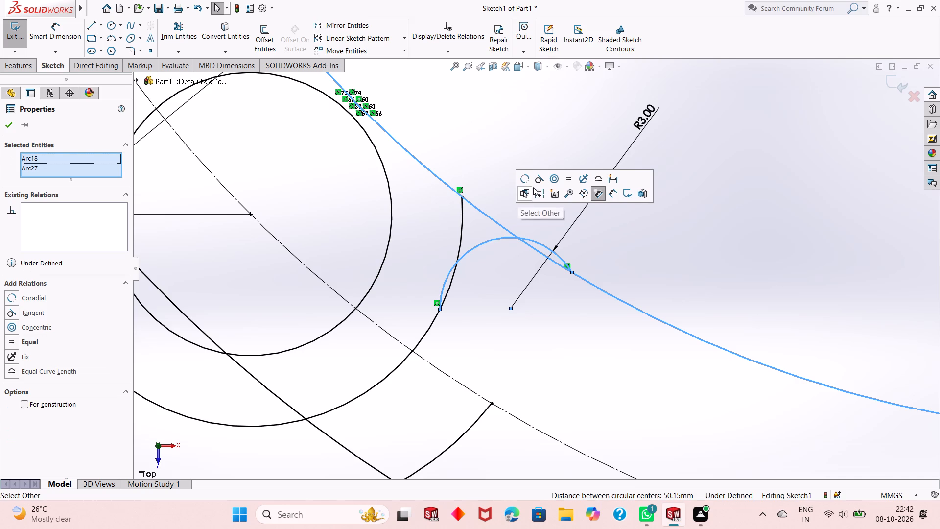
left_click(536, 181)
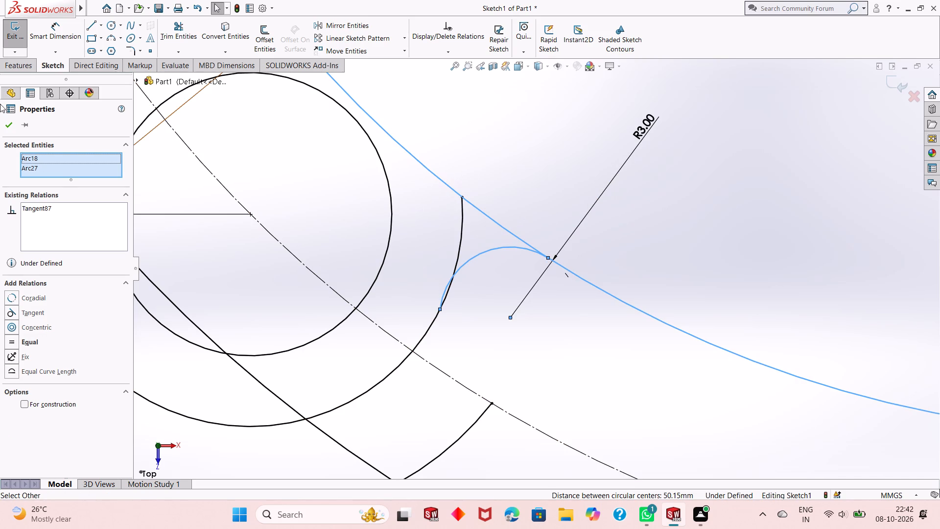
left_click(7, 123)
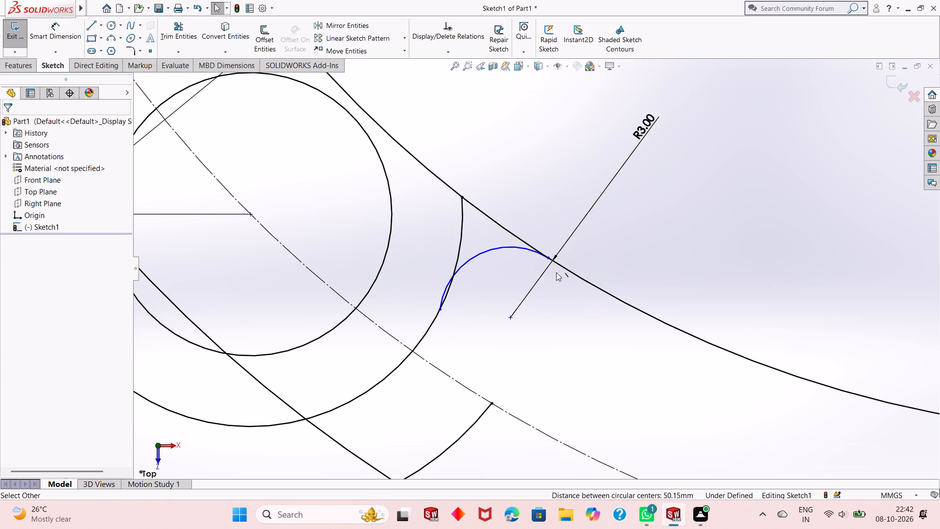
left_click(490, 250)
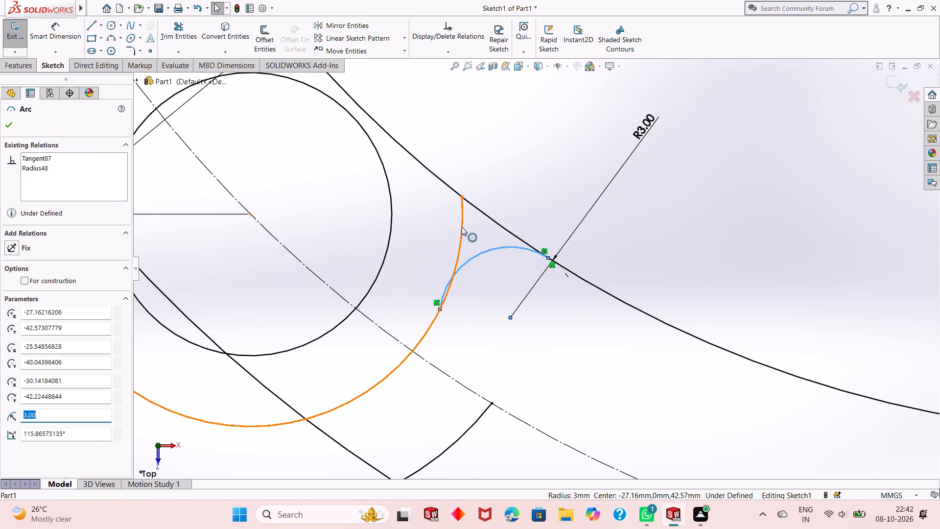
left_click(462, 227, "ctrl")
left_click(507, 184)
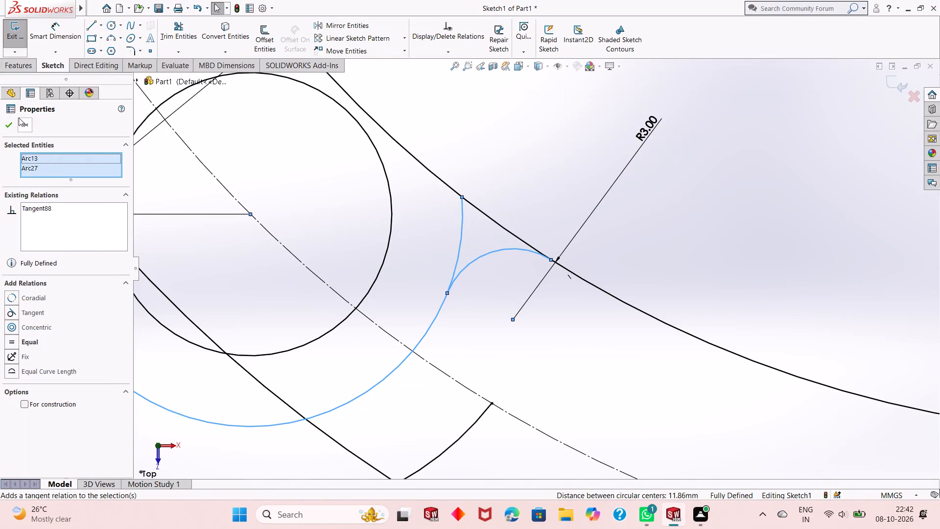
left_click(2, 122)
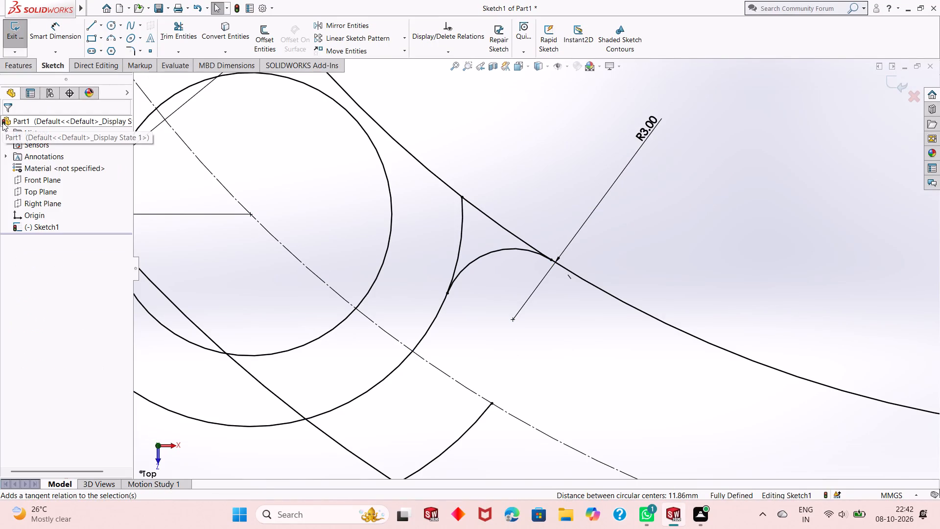
Trim the leftover 18 mm arc ends and the 95 mm circle segments between the two 3 mm arcs at the lower-left boss.
scroll(466, 293, "down", 3)
scroll(465, 293, "up", 5)
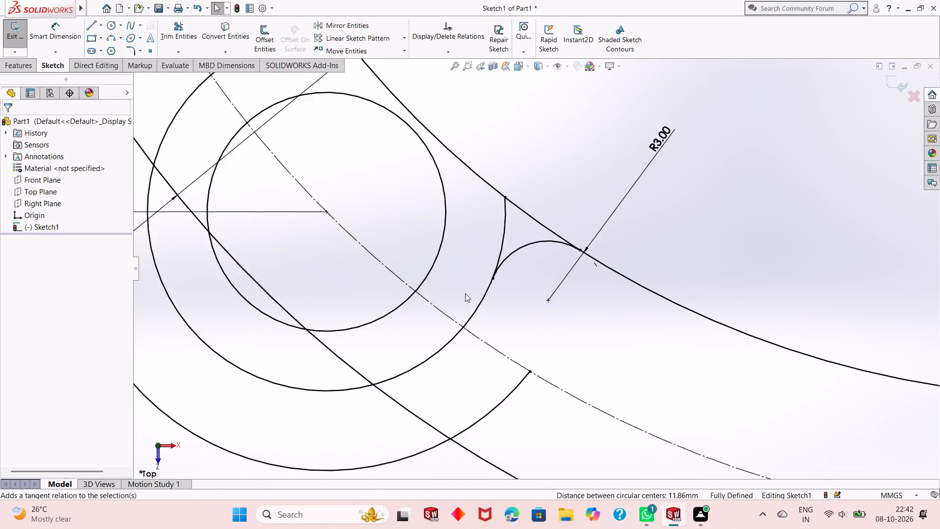
scroll(465, 293, "up", 3)
scroll(499, 146, "down", 1)
scroll(540, 210, "down", 1)
left_click(178, 35)
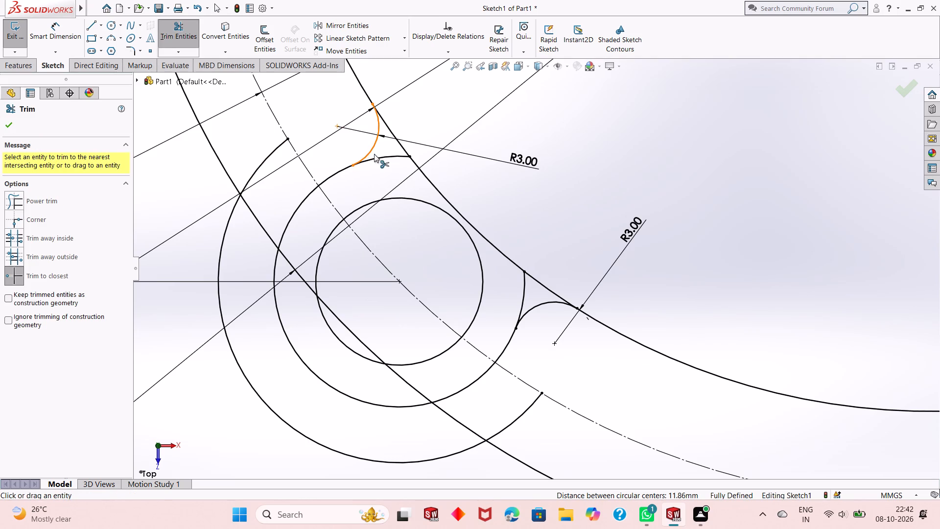
left_click(388, 157)
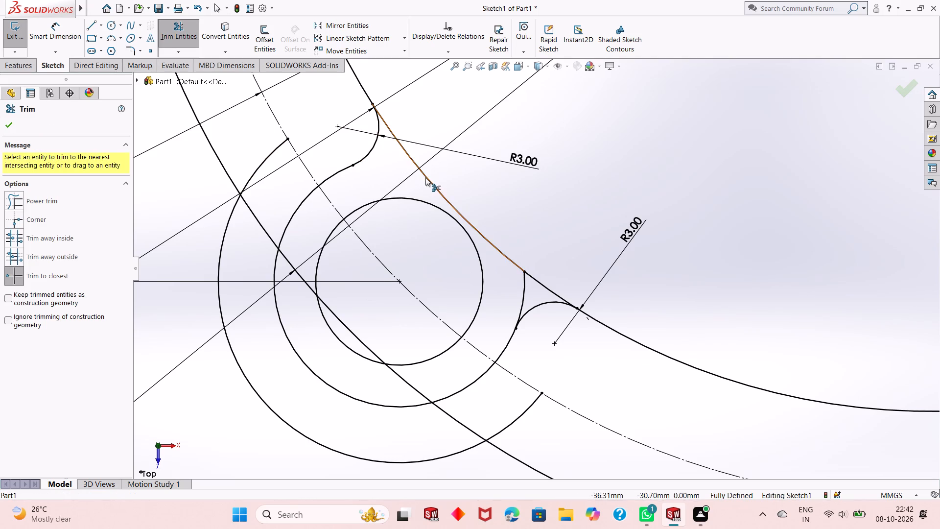
left_click(425, 177)
left_click(526, 287)
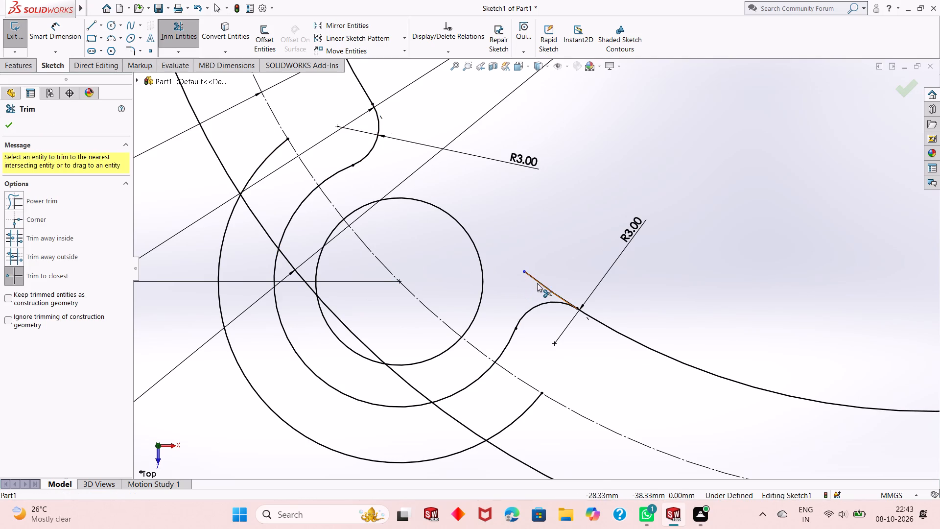
left_click(540, 283)
scroll(539, 369, "down", 2)
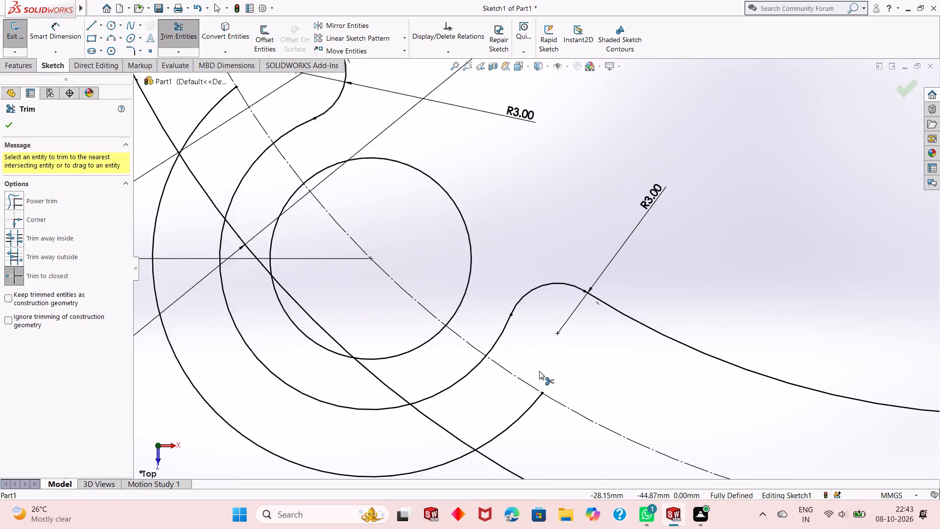
scroll(539, 371, "up", 10)
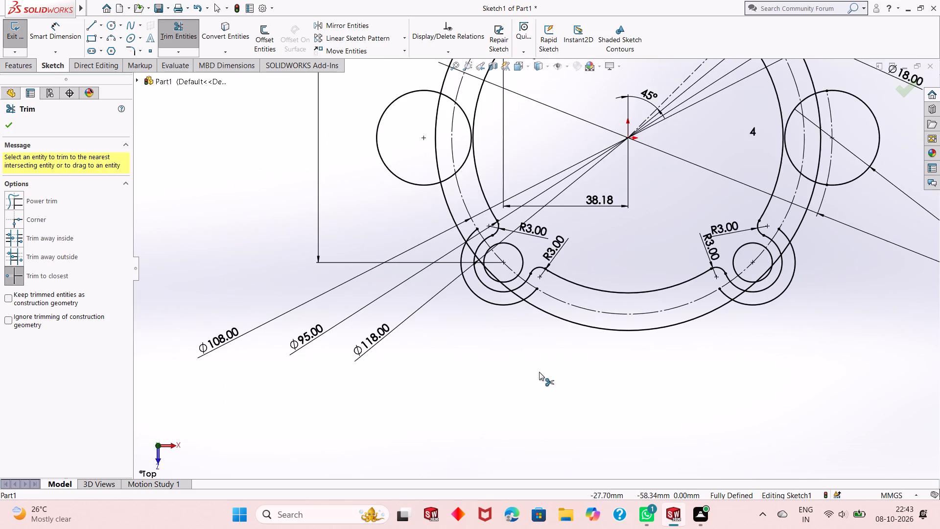
scroll(512, 318, "down", 2)
scroll(512, 318, "up", 4)
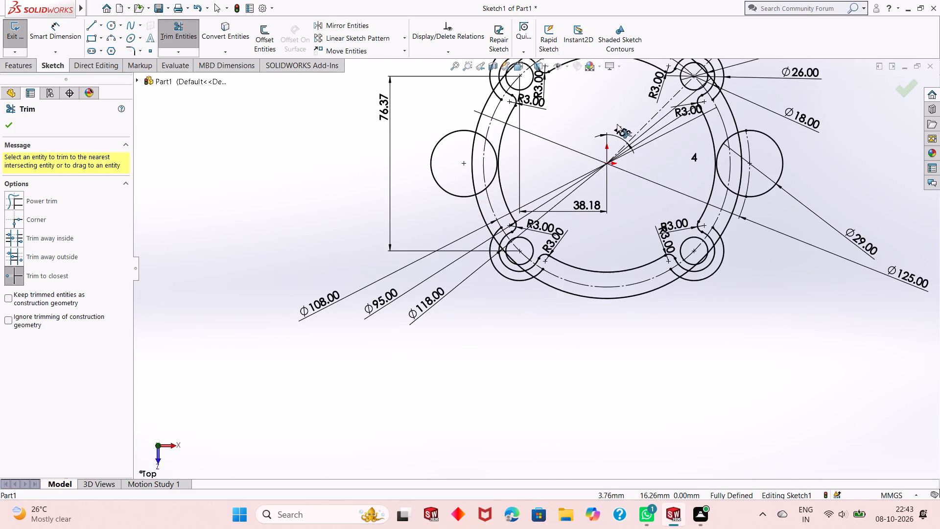
scroll(618, 121, "down", 3)
scroll(415, 264, "up", 1)
scroll(704, 273, "down", 2)
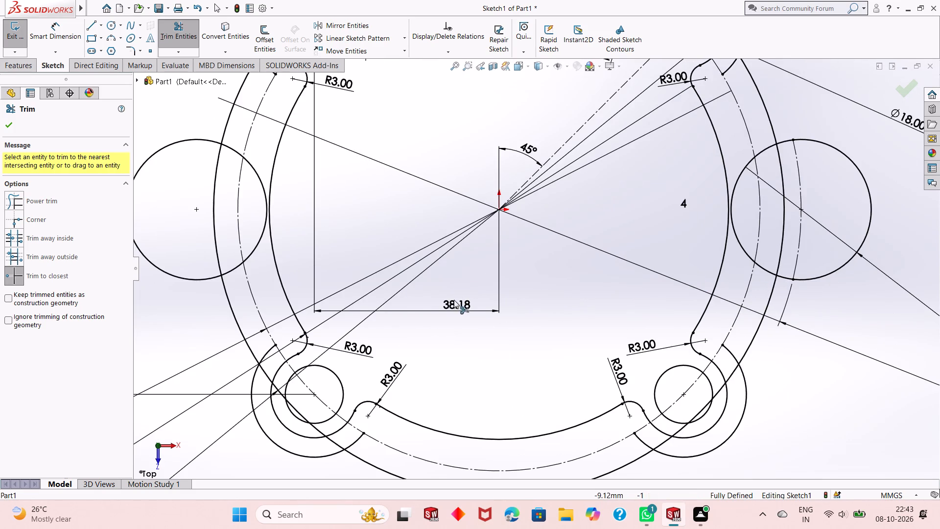
scroll(452, 305, "up", 2)
scroll(453, 360, "down", 1)
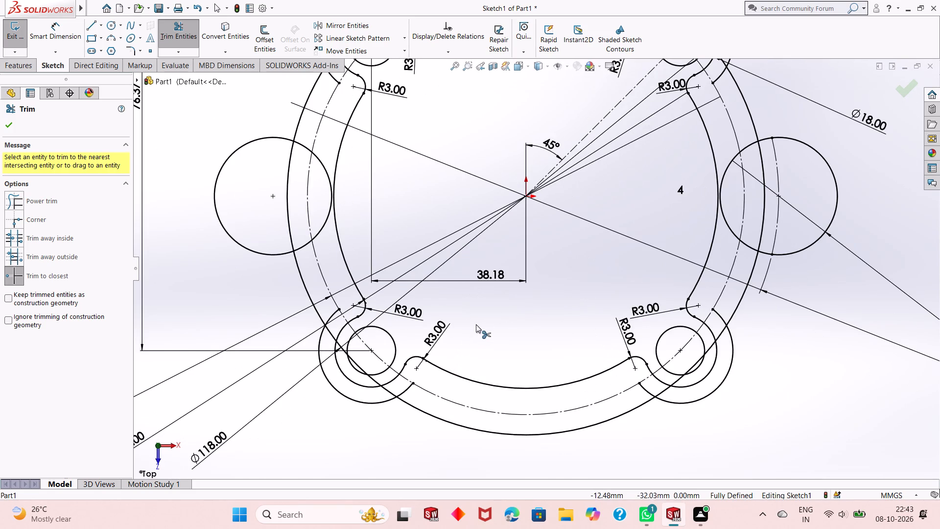
right_click(477, 322)
left_click(493, 354)
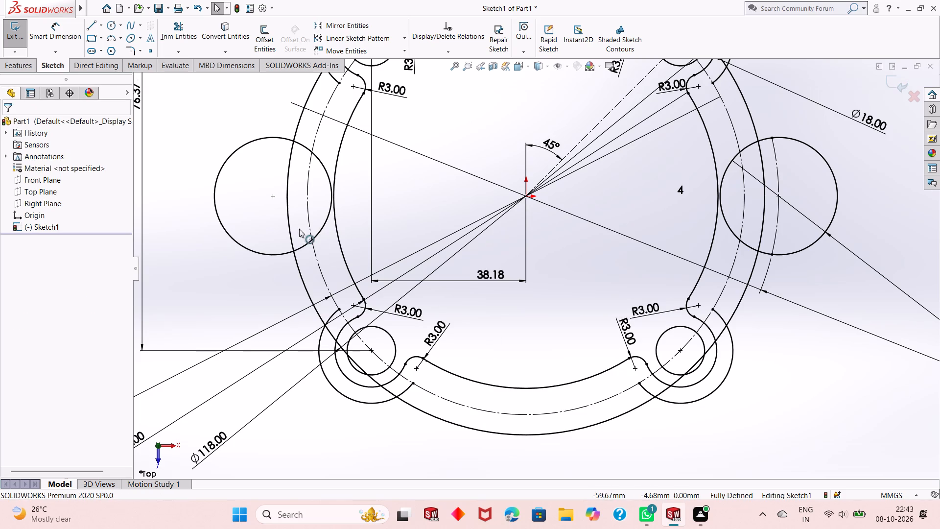
Draw a line about 26.4 mm long from the underside of the left 29 mm circle to the 118 mm circle at the lower-left boss.
left_click(87, 24)
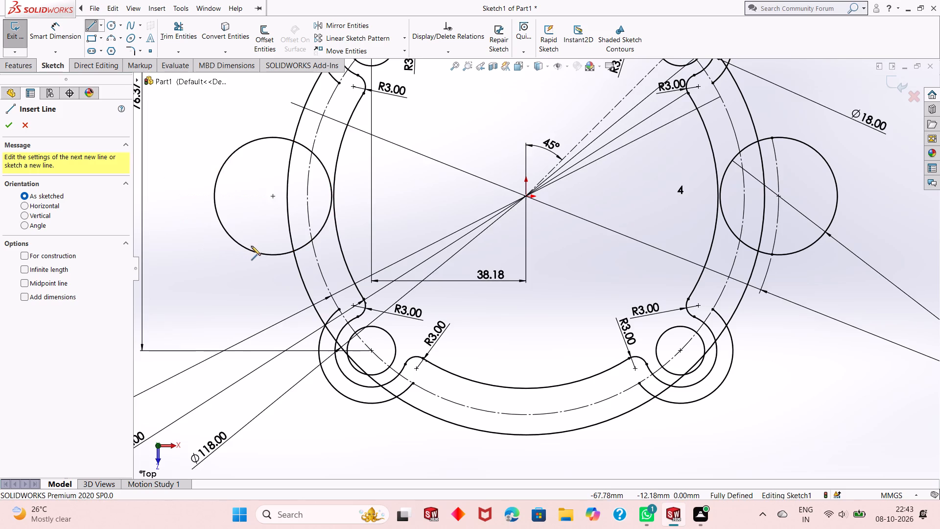
left_click(248, 249)
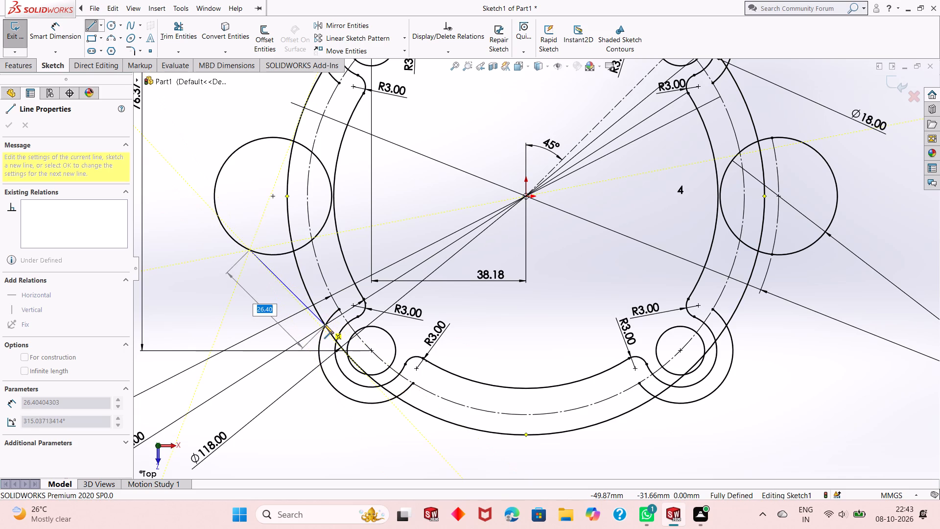
left_click(324, 324)
key("Escape")
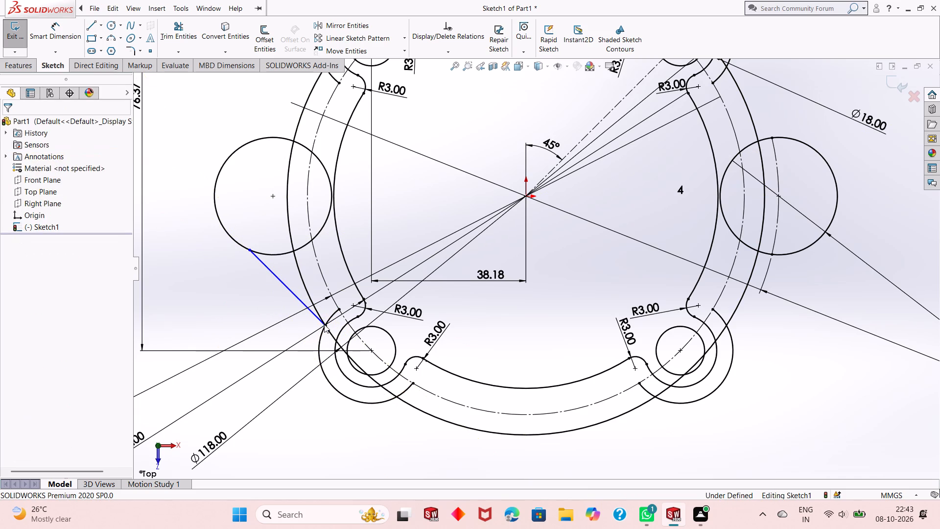
Undo the line drawn from the left 29 mm circle to the 118 mm circle.
key("Escape")
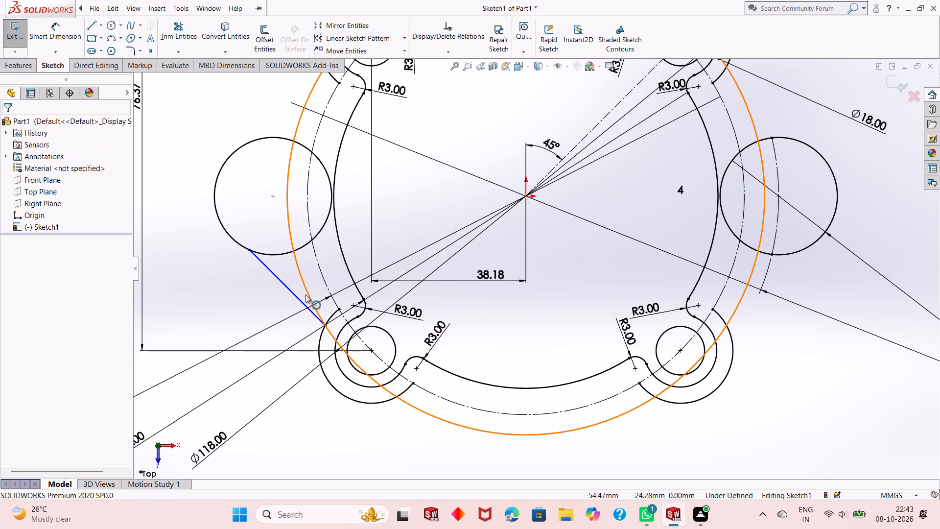
key("ctrl+z")
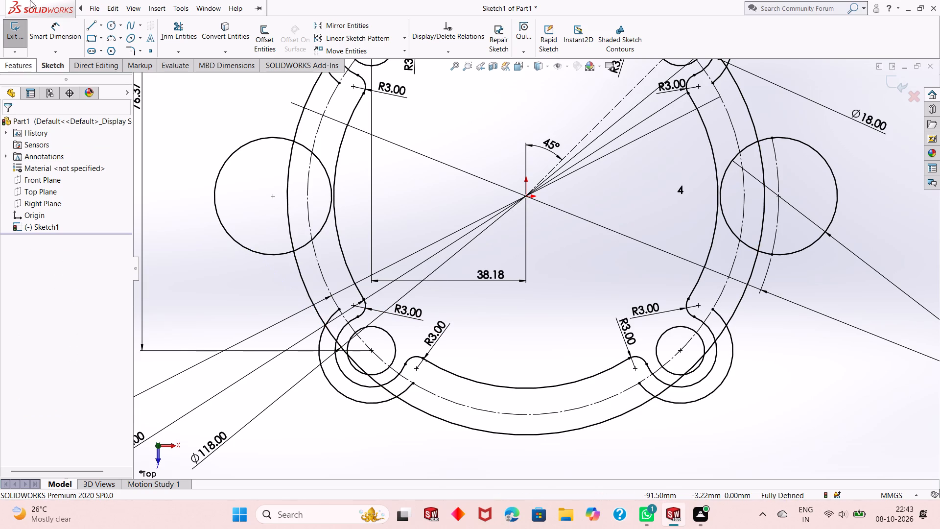
Draw a line about 31.3 mm long, tangent to the left 29 mm circle, to where the lower-left 26 mm arc crosses the 118 mm circle.
left_click(90, 24)
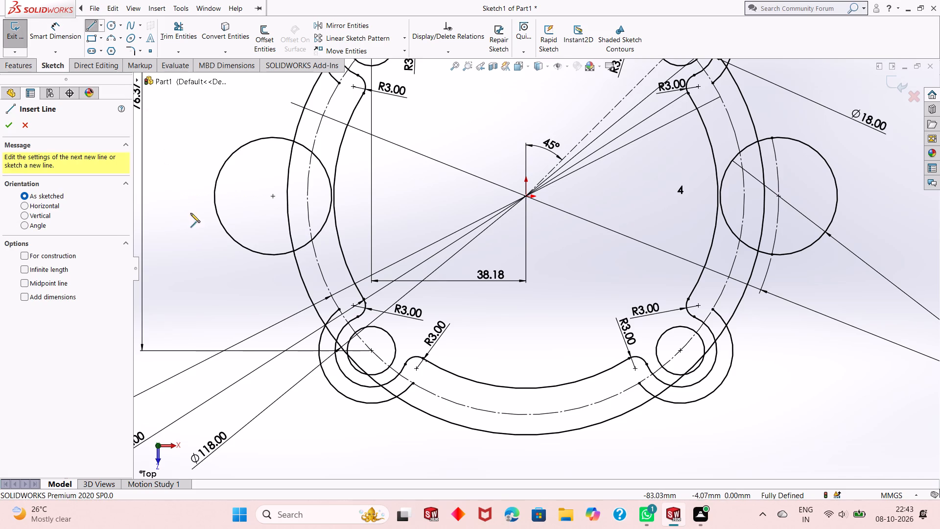
left_click(230, 239)
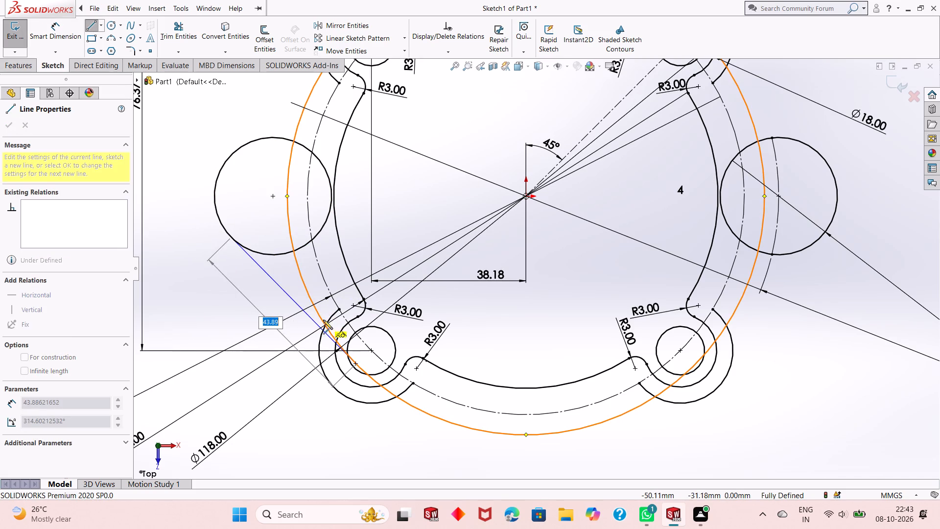
scroll(321, 322, "up", 4)
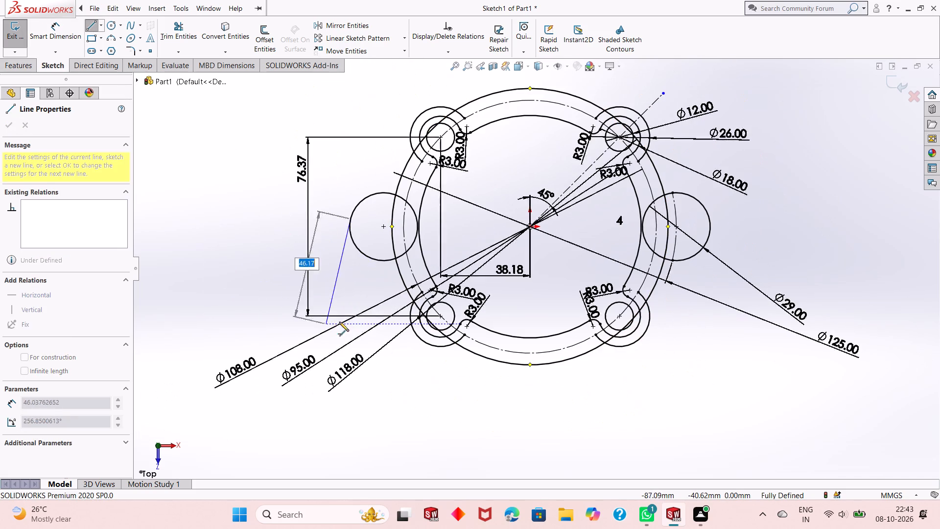
scroll(427, 287, "down", 11)
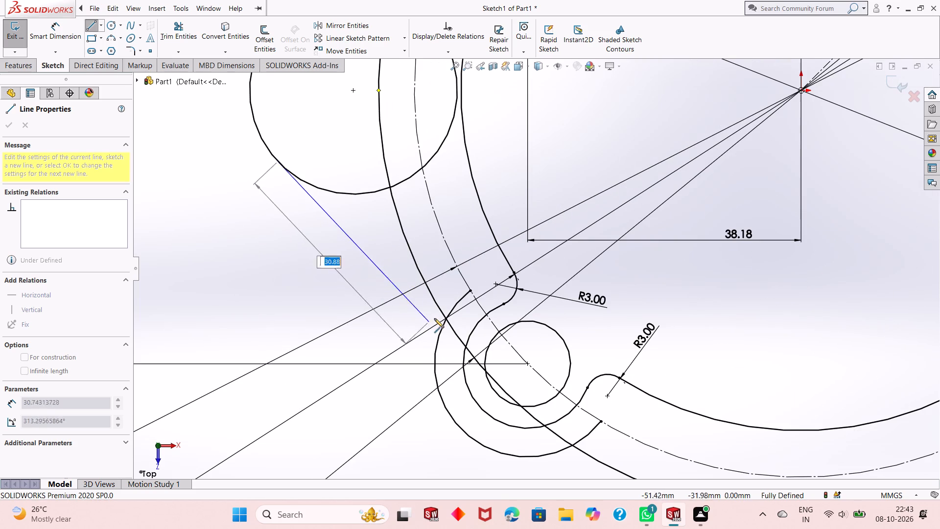
scroll(446, 315, "down", 3)
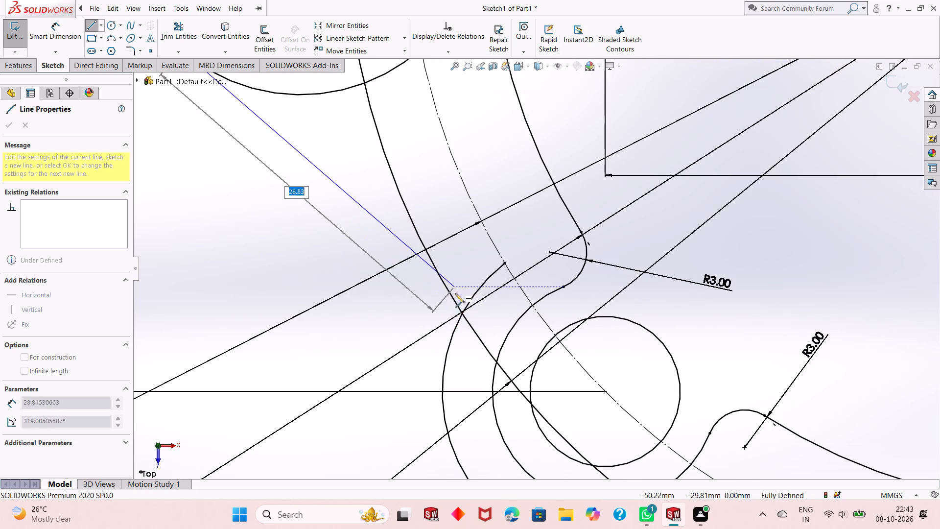
left_click(462, 312)
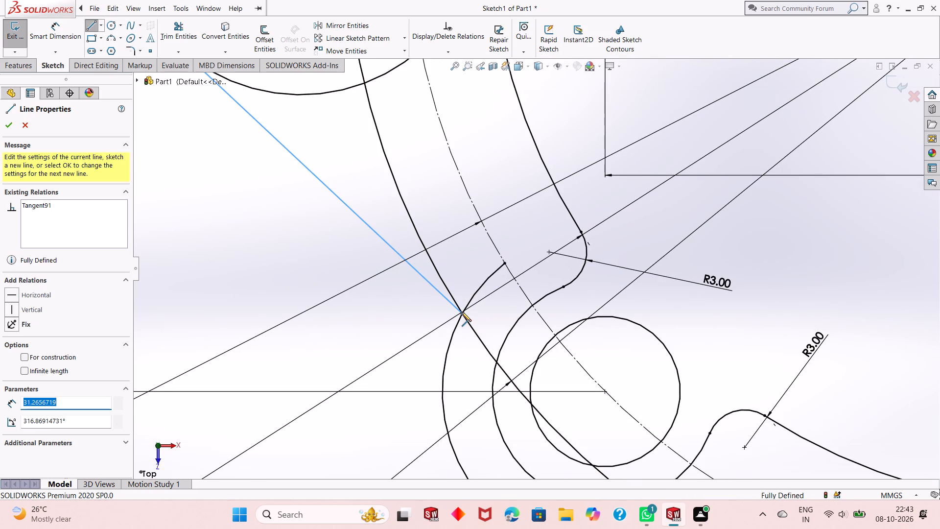
right_click(462, 312)
left_click(478, 318)
Add a 3 mm sketch fillet between the lower-left 26 mm arc and the new line, accepting deletion of the corner's relations.
scroll(463, 304, "down", 1)
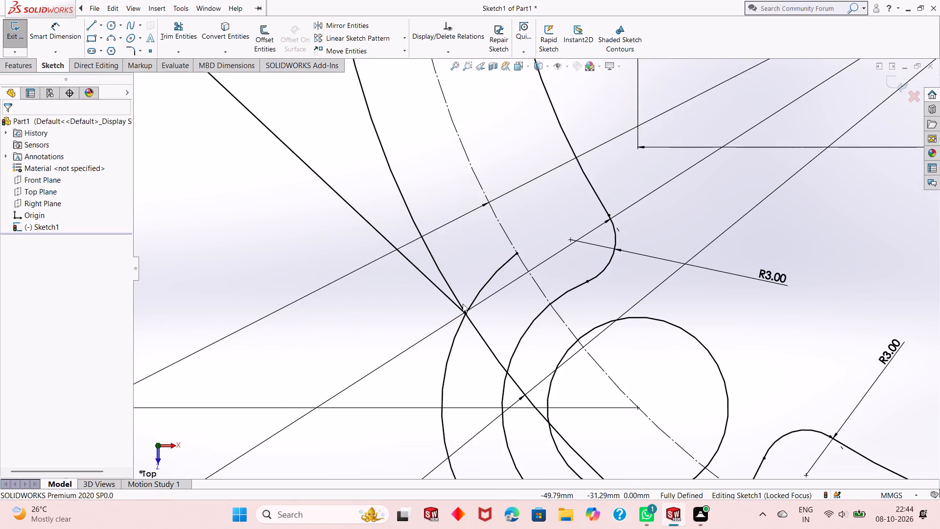
scroll(463, 304, "down", 3)
scroll(463, 304, "up", 10)
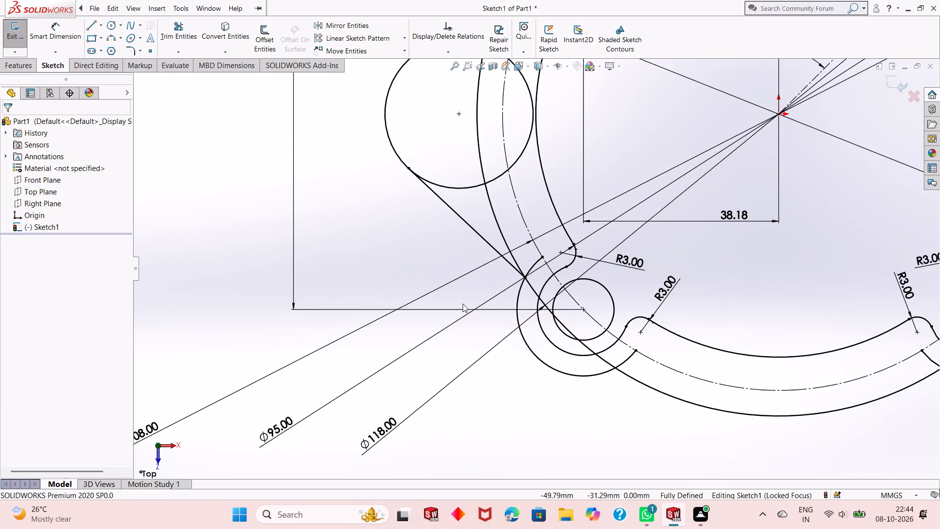
scroll(463, 304, "up", 1)
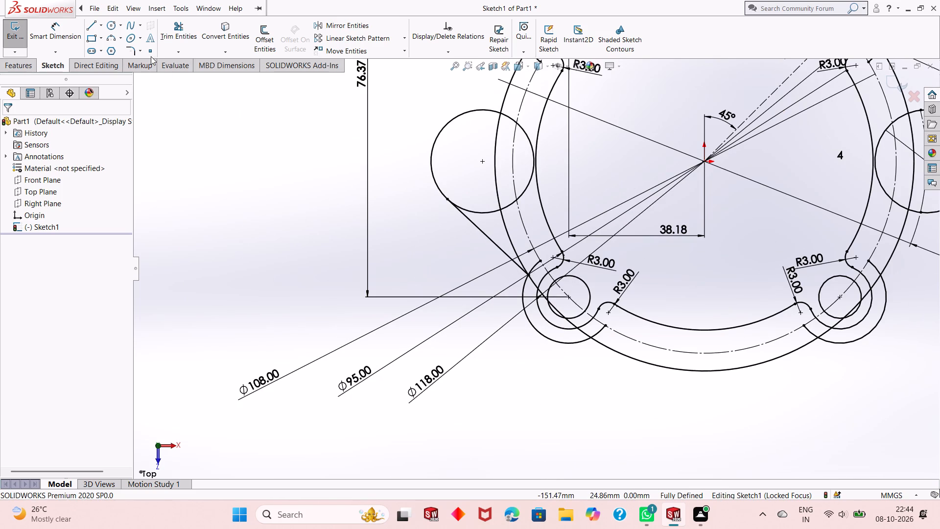
left_click(132, 50)
left_click(521, 292)
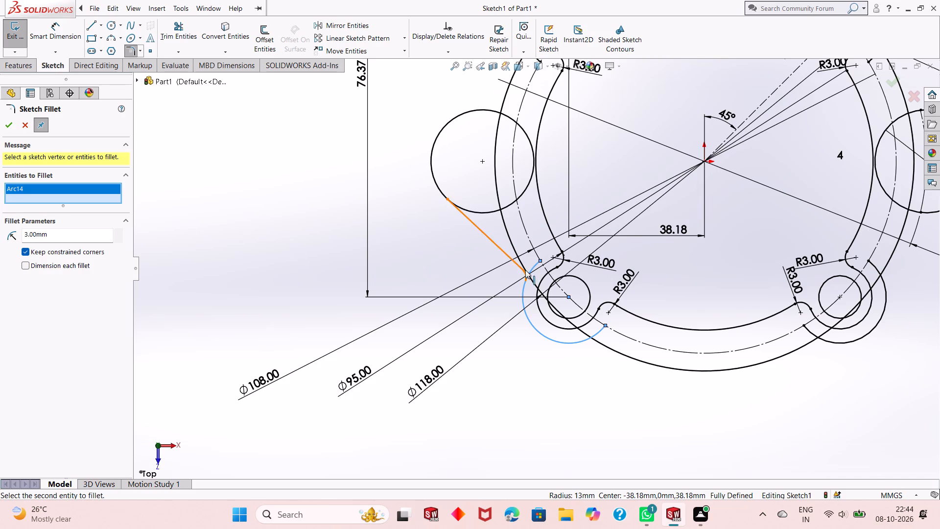
scroll(526, 270, "up", 4)
scroll(527, 271, "down", 12)
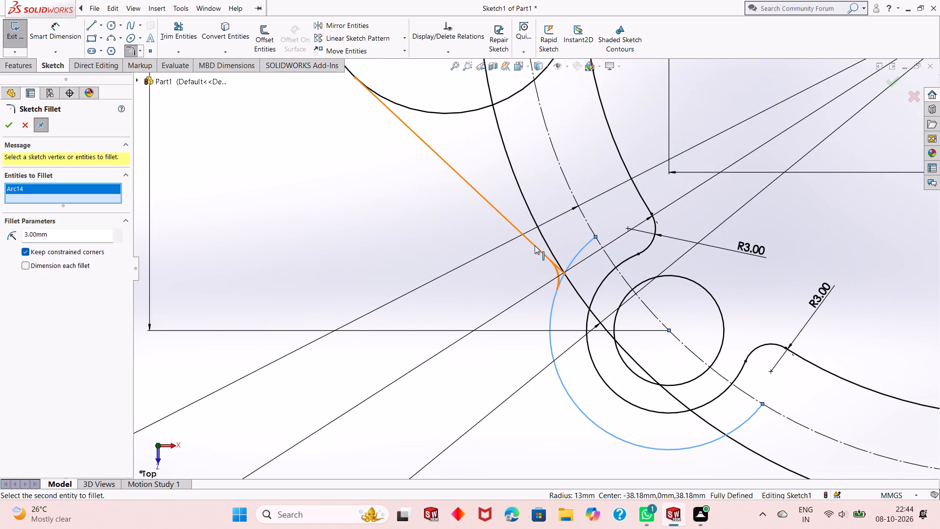
left_click(535, 245)
left_click(513, 261)
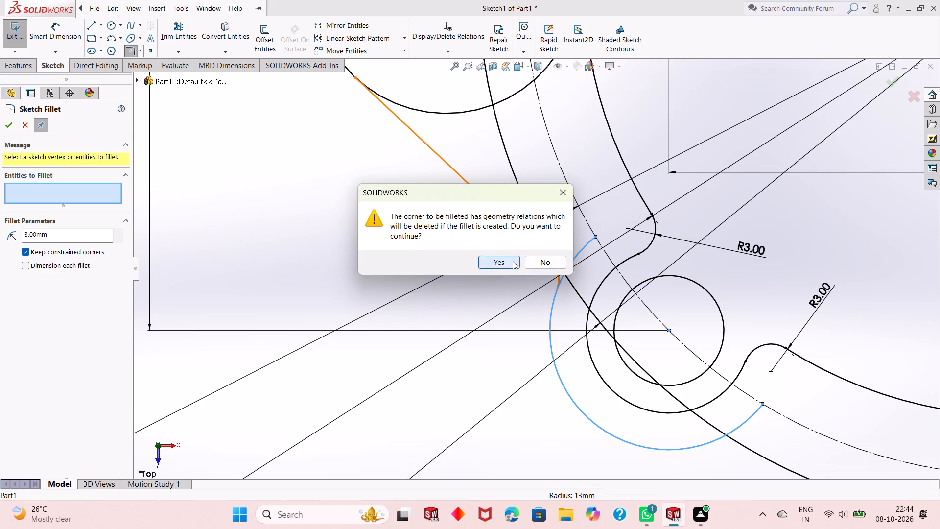
left_click(9, 129)
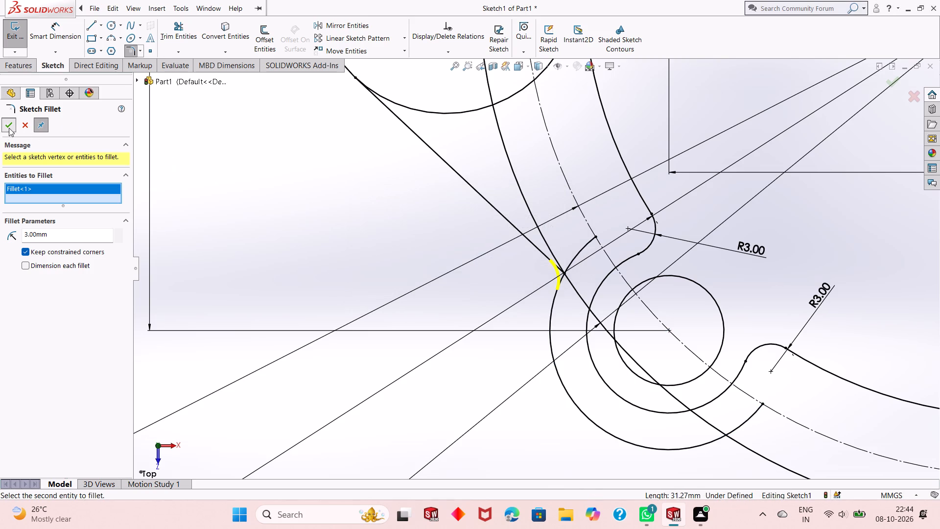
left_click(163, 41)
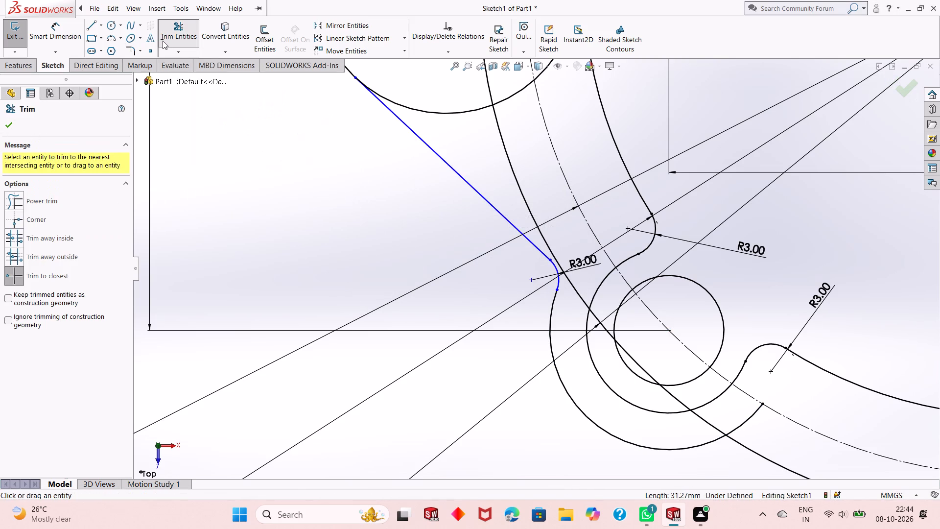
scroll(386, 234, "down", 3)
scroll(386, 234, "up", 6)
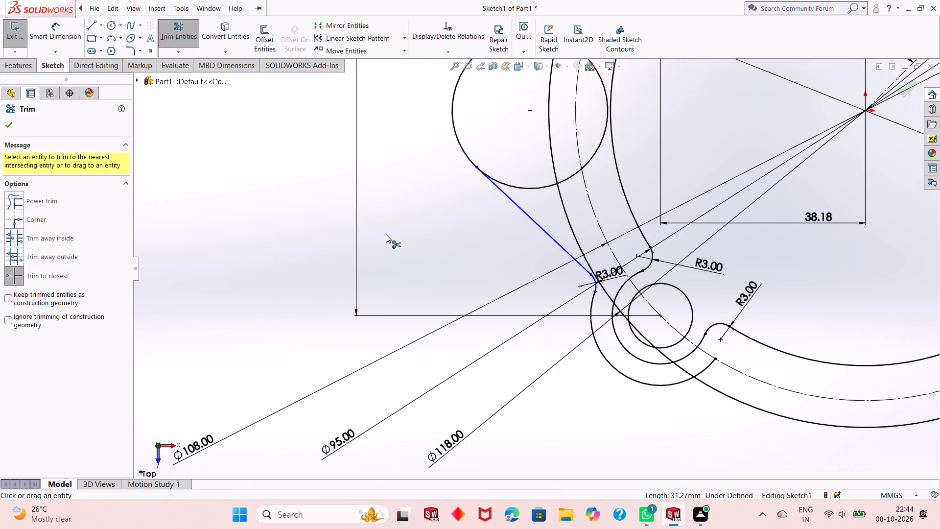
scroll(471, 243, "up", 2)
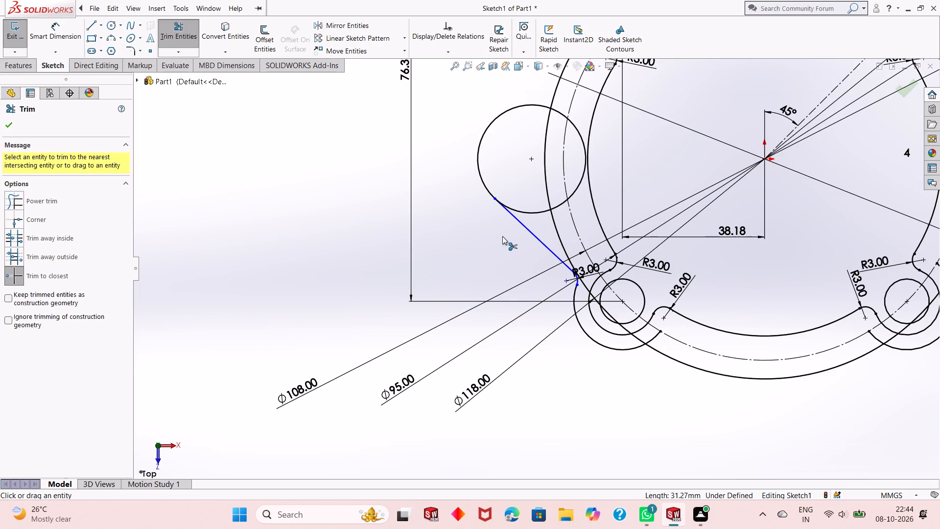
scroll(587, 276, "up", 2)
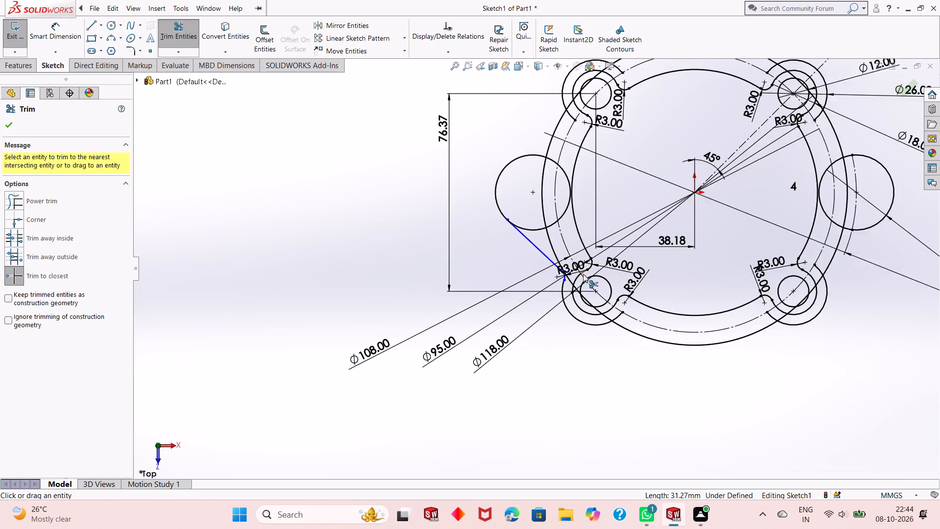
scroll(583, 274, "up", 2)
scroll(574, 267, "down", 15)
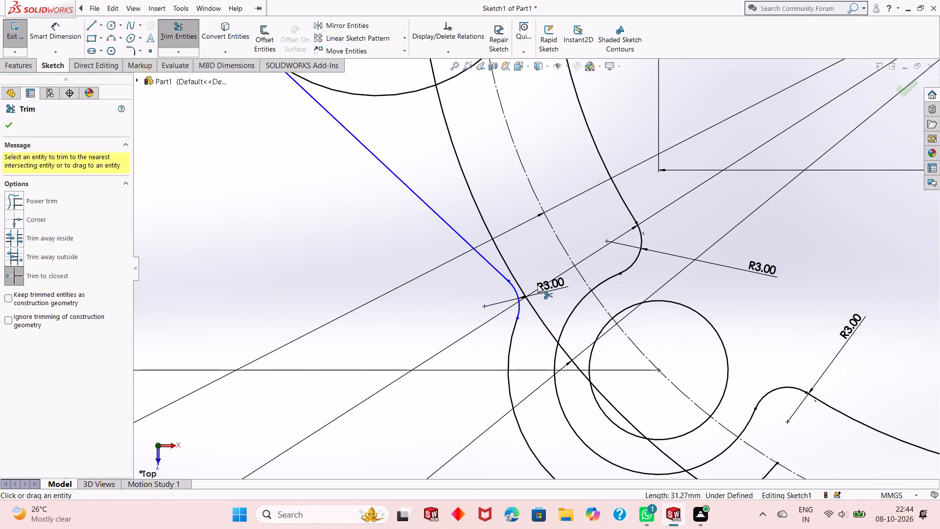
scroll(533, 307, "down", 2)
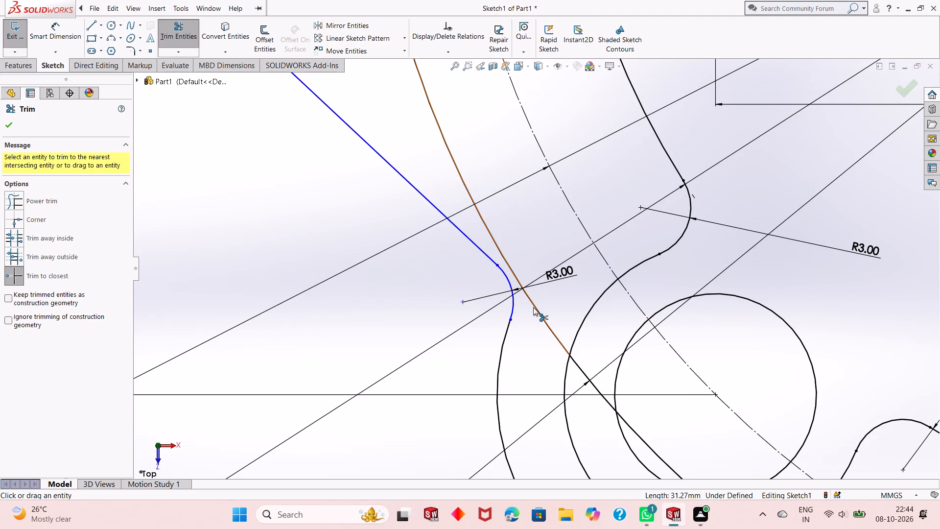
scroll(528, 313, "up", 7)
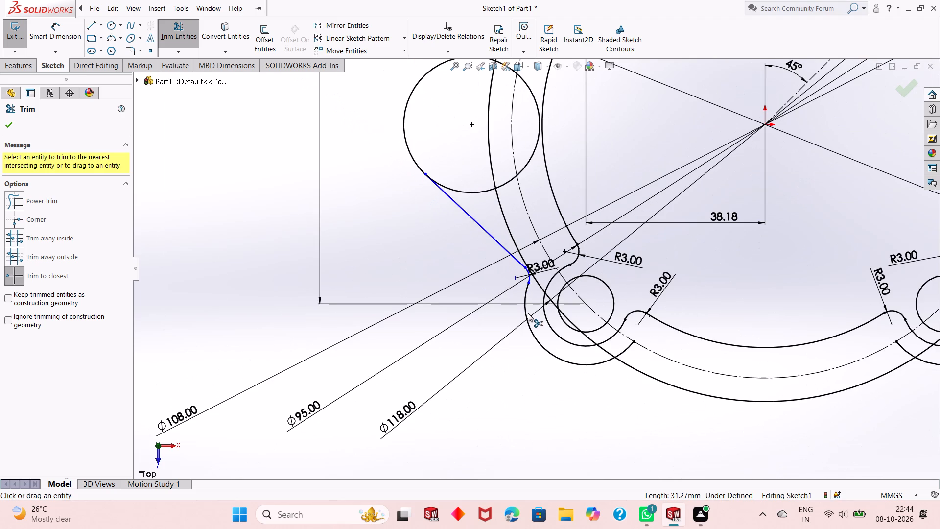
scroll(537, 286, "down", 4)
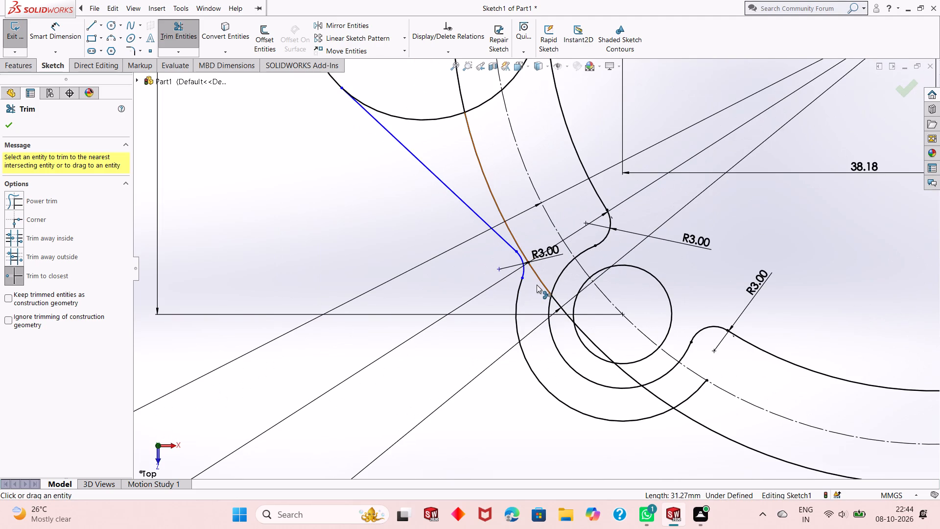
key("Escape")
Apply a tangent relation between the connecting line and the left 29 mm circle.
scroll(540, 262, "down", 3)
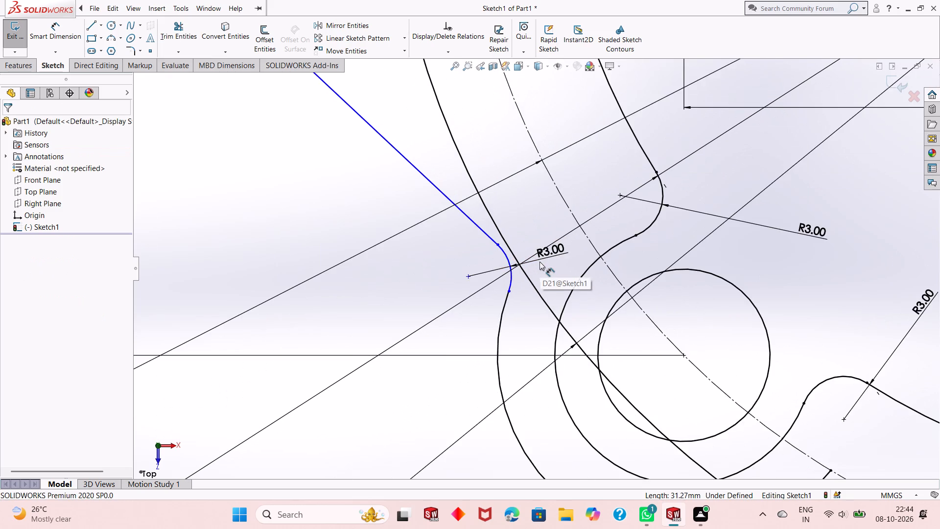
scroll(540, 262, "down", 2)
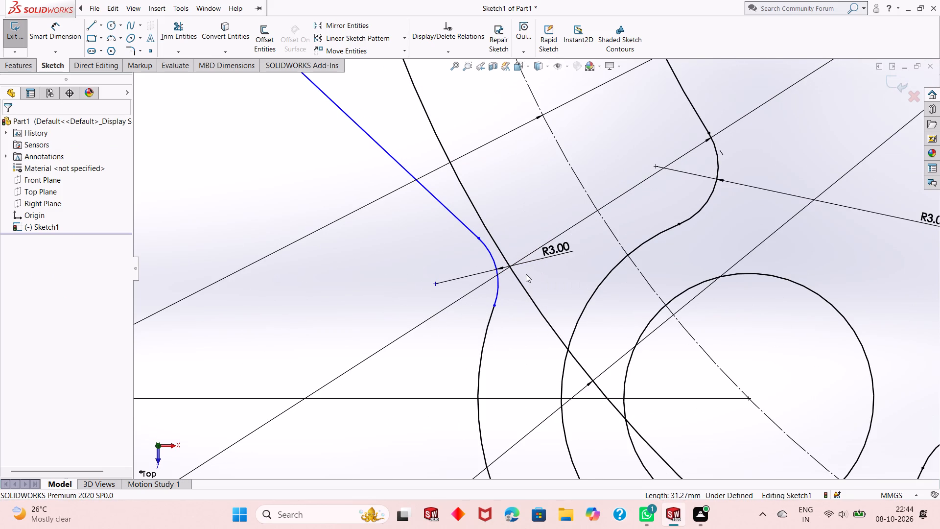
scroll(508, 286, "down", 2)
scroll(507, 286, "up", 9)
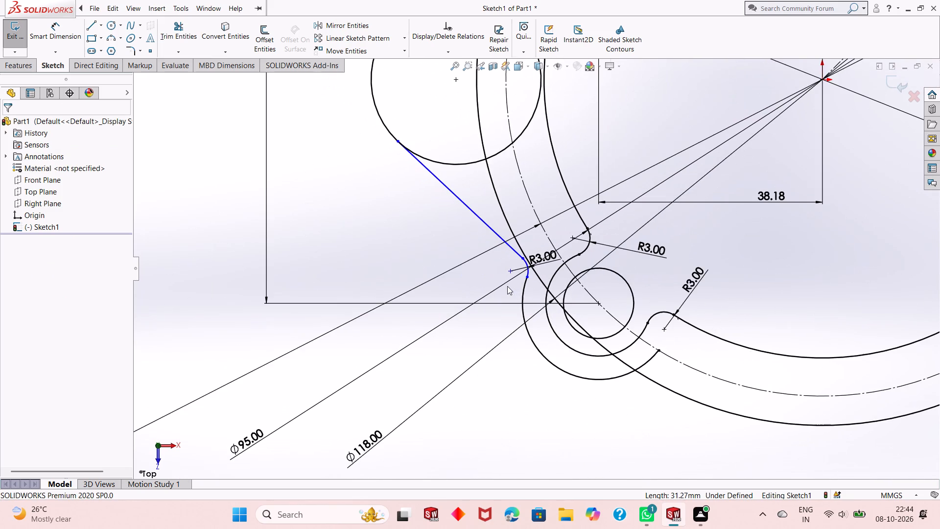
key("Escape")
left_click(450, 189)
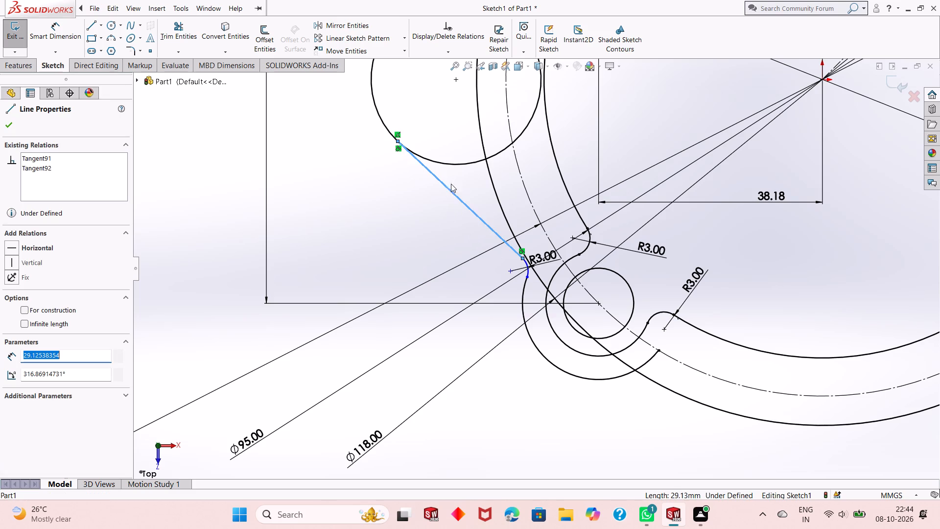
left_click(450, 166, "ctrl")
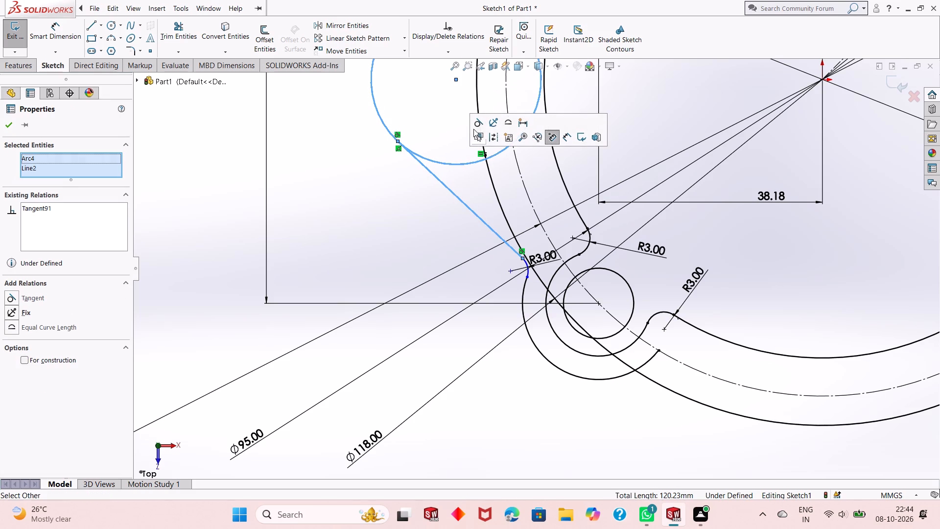
left_click(475, 125)
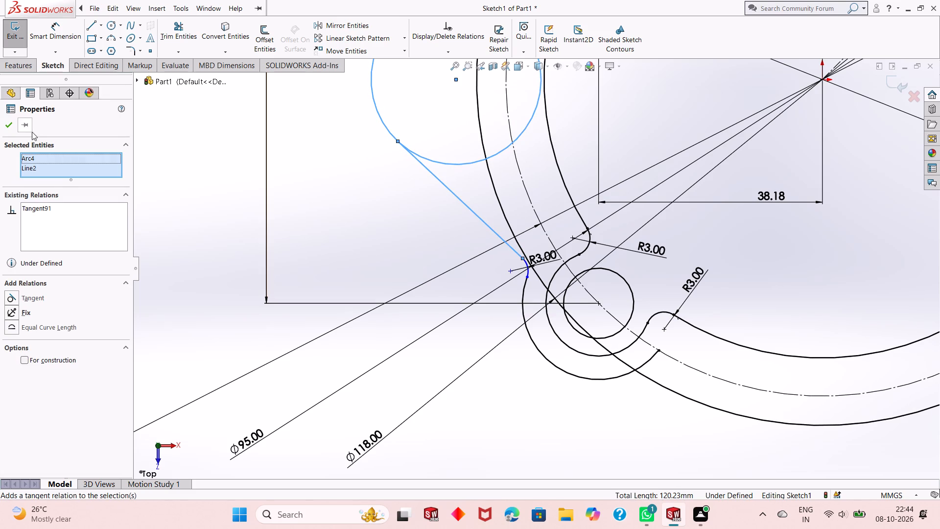
left_click(7, 127)
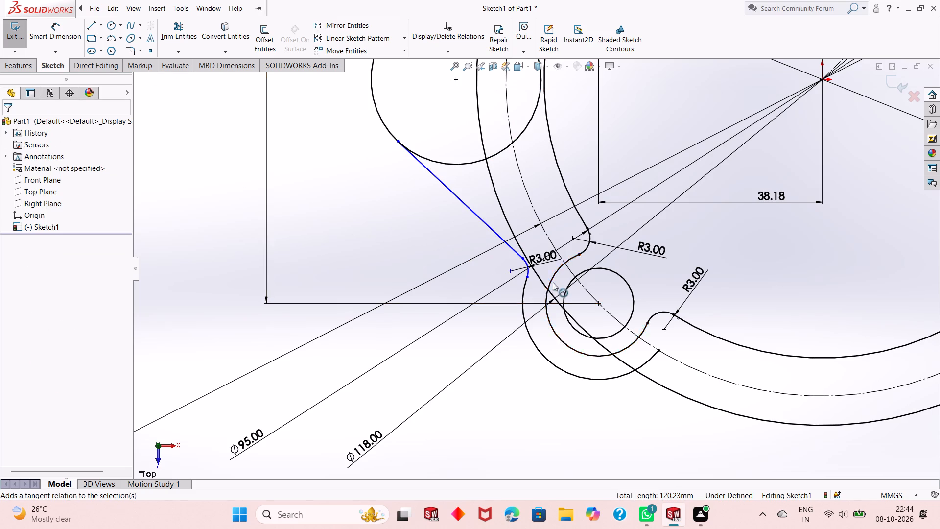
Apply a tangent relation between the new 3 mm fillet arc and the lower-left 26 mm arc.
scroll(541, 268, "down", 6)
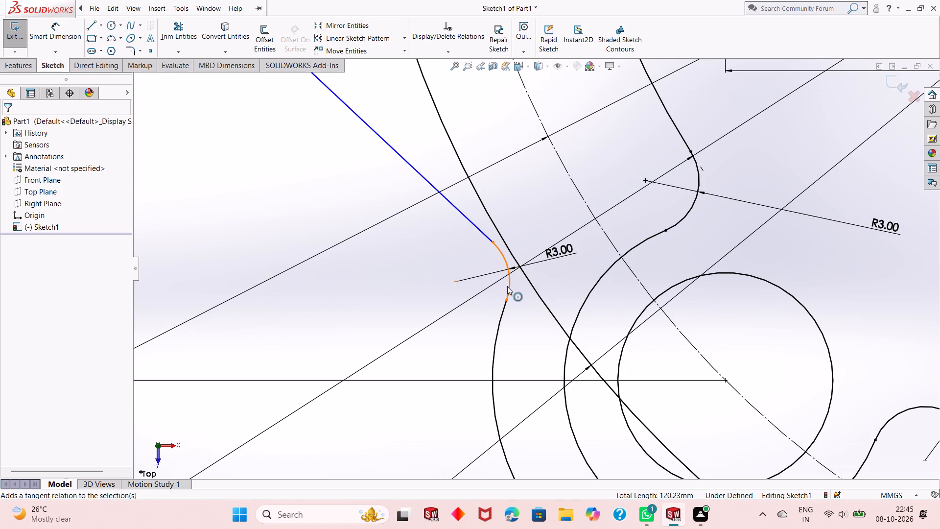
left_click(510, 282)
left_click(503, 313, "ctrl")
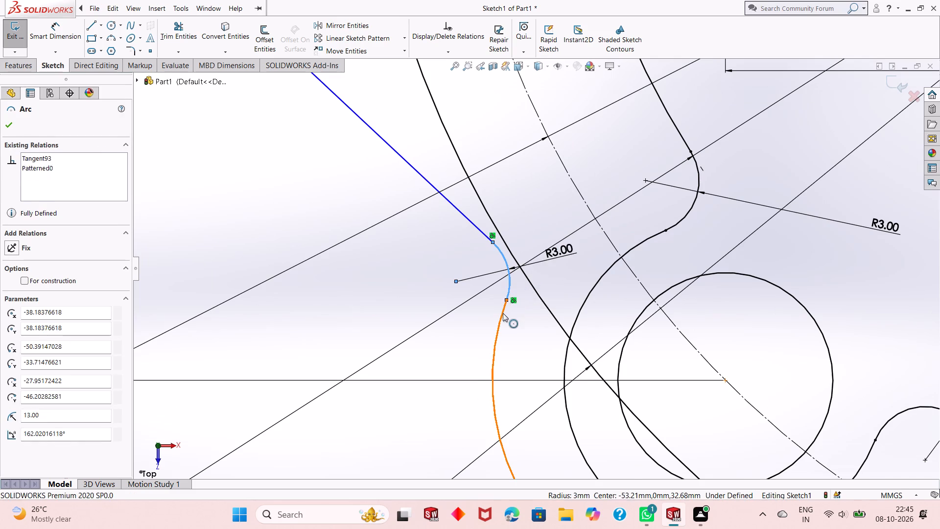
left_click(26, 318)
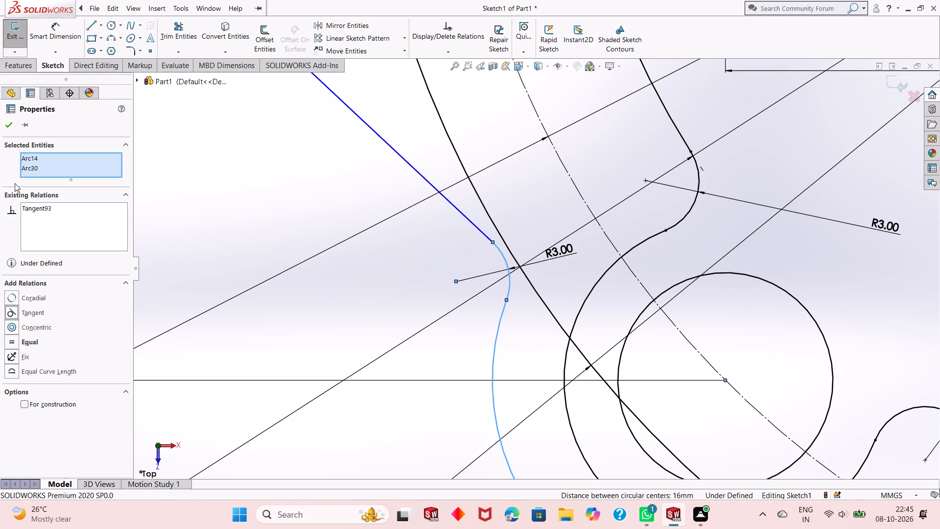
left_click(3, 129)
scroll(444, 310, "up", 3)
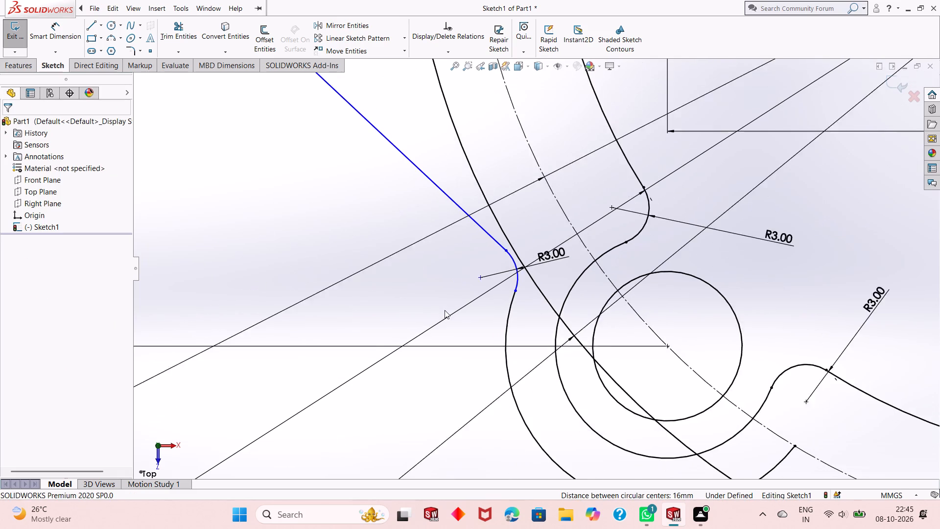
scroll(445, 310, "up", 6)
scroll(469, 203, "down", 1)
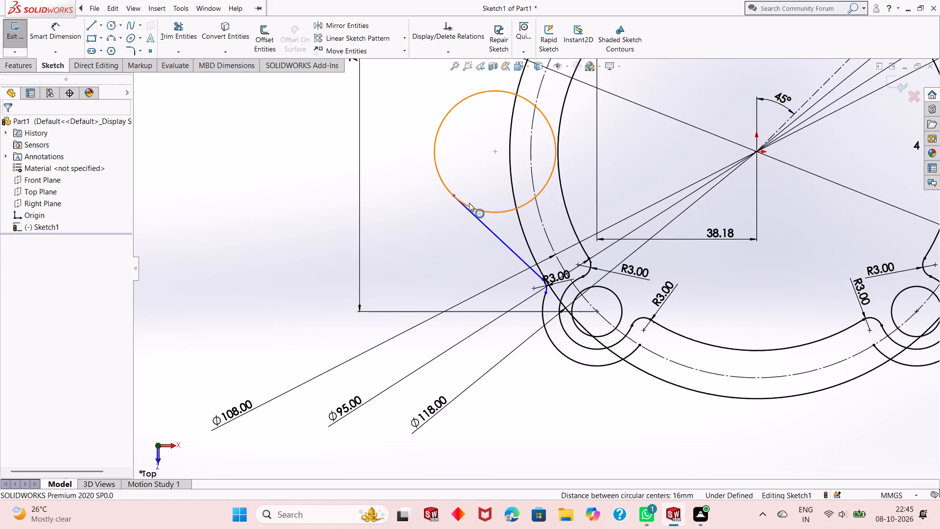
Examine the 3 mm fillet and the line joining the left 29 mm circle to the lower-left 26 mm arc.
scroll(528, 265, "down", 6)
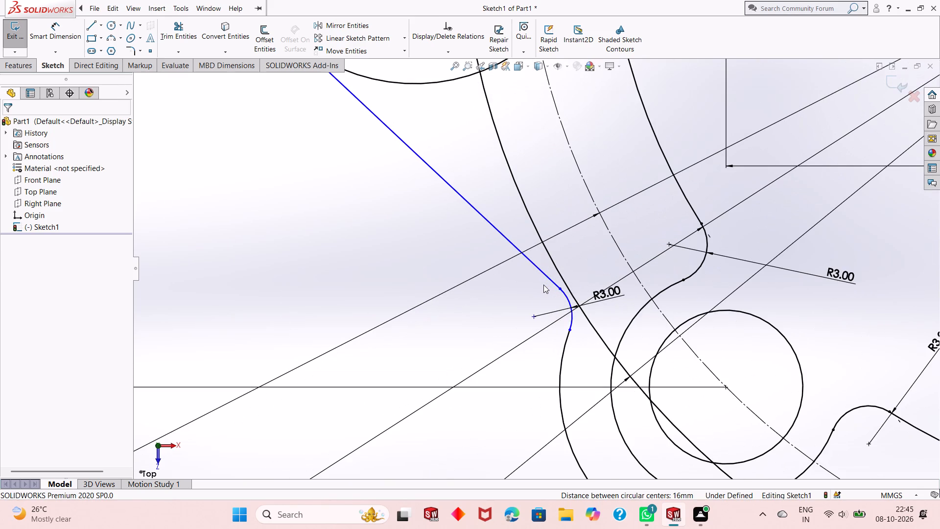
scroll(545, 305, "down", 2)
scroll(545, 307, "up", 4)
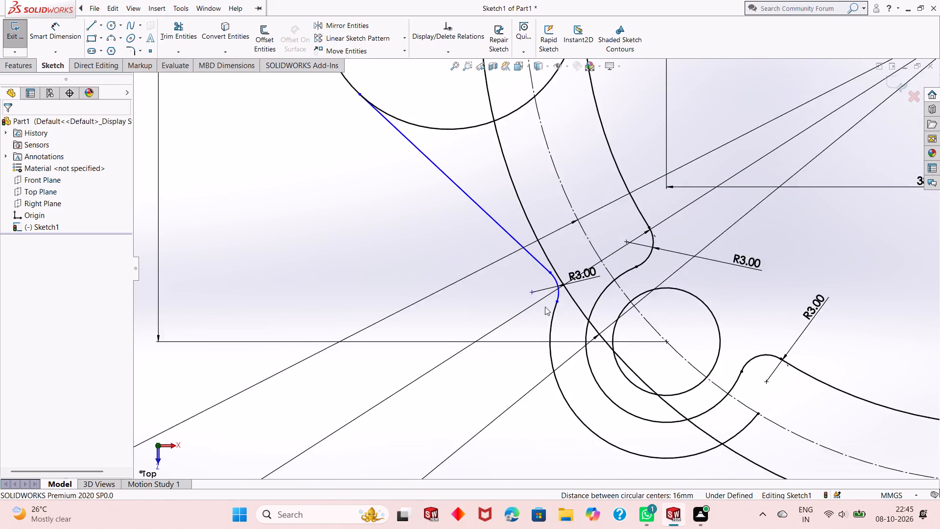
scroll(545, 307, "up", 5)
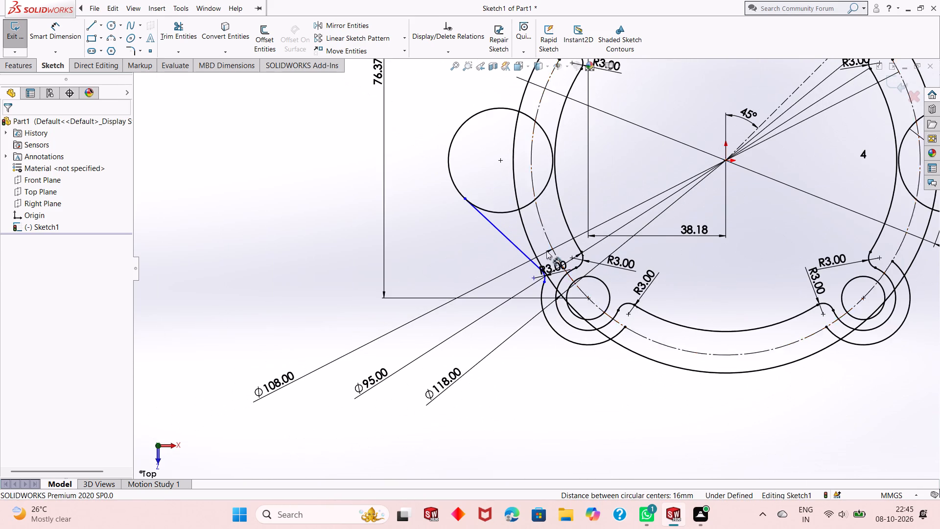
scroll(538, 250, "down", 6)
scroll(538, 258, "up", 2)
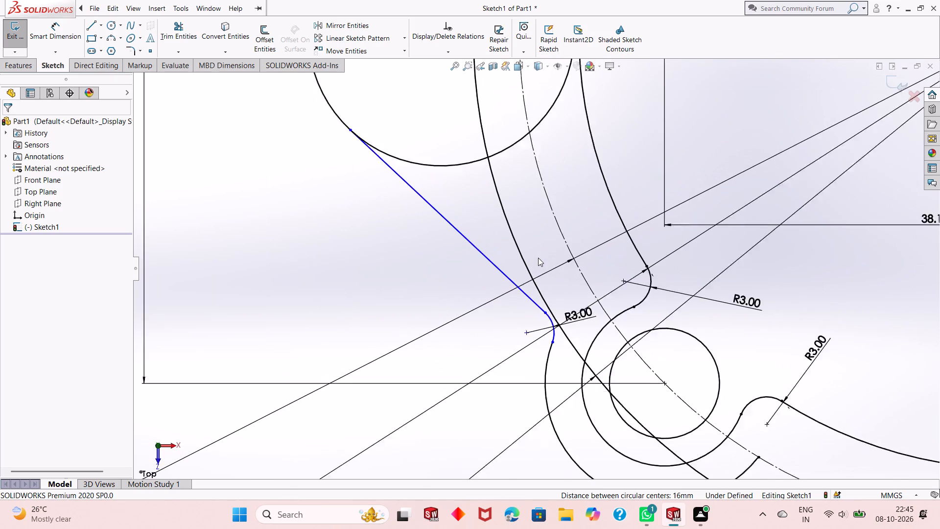
scroll(538, 258, "up", 1)
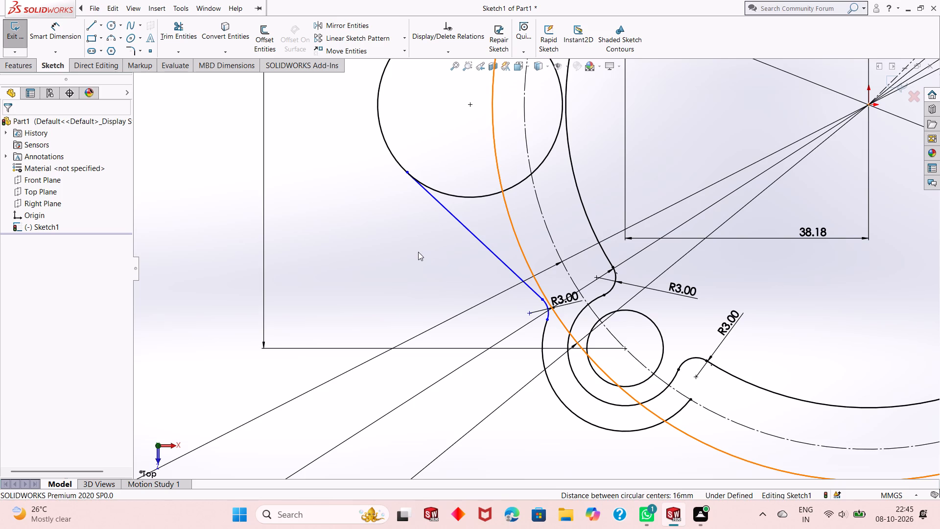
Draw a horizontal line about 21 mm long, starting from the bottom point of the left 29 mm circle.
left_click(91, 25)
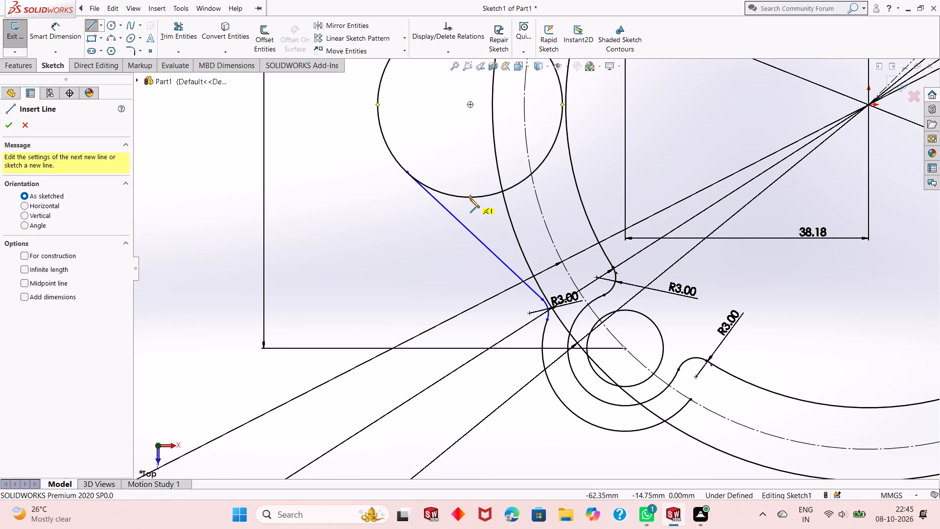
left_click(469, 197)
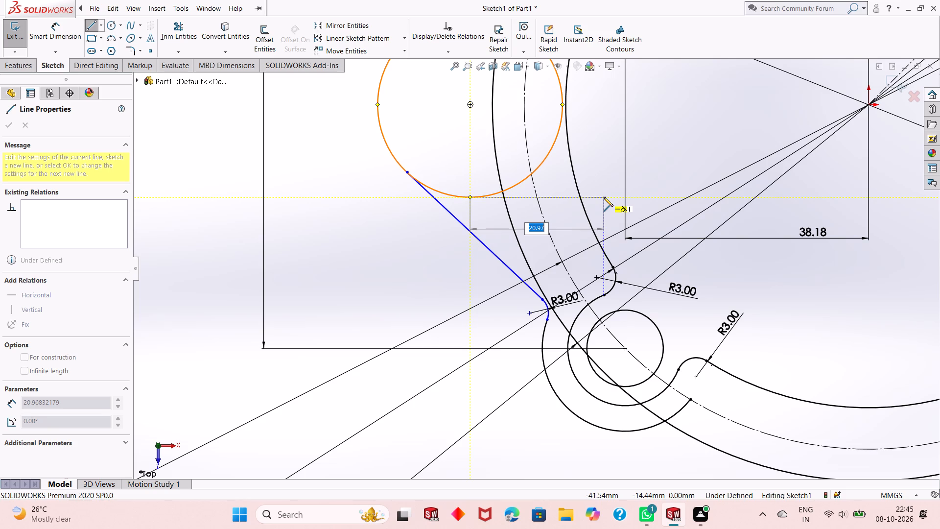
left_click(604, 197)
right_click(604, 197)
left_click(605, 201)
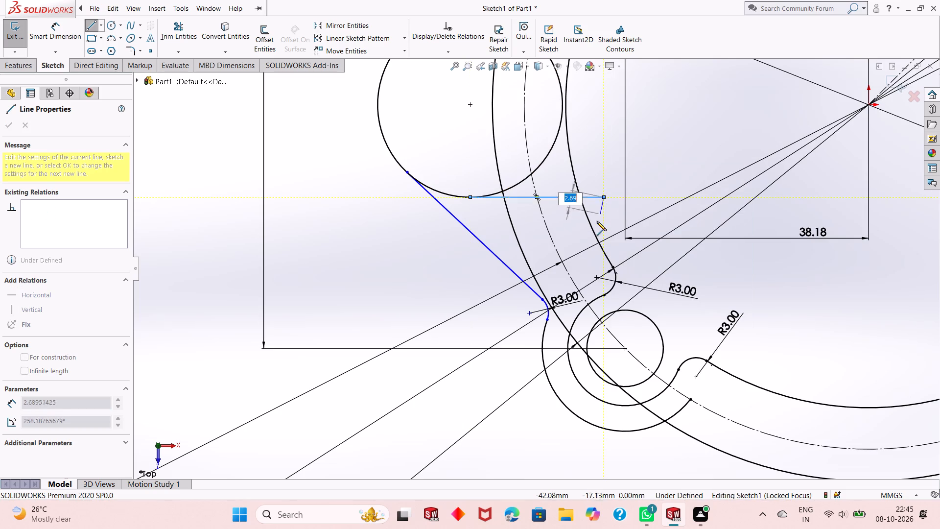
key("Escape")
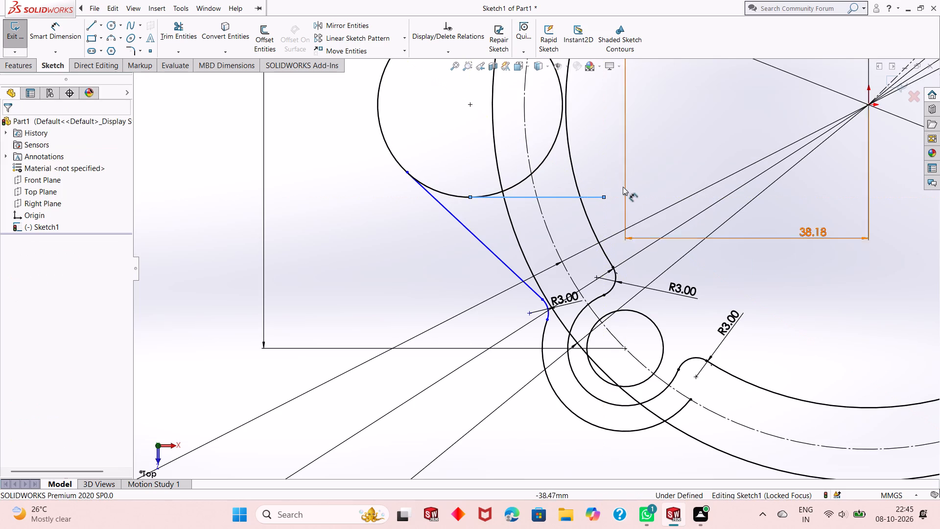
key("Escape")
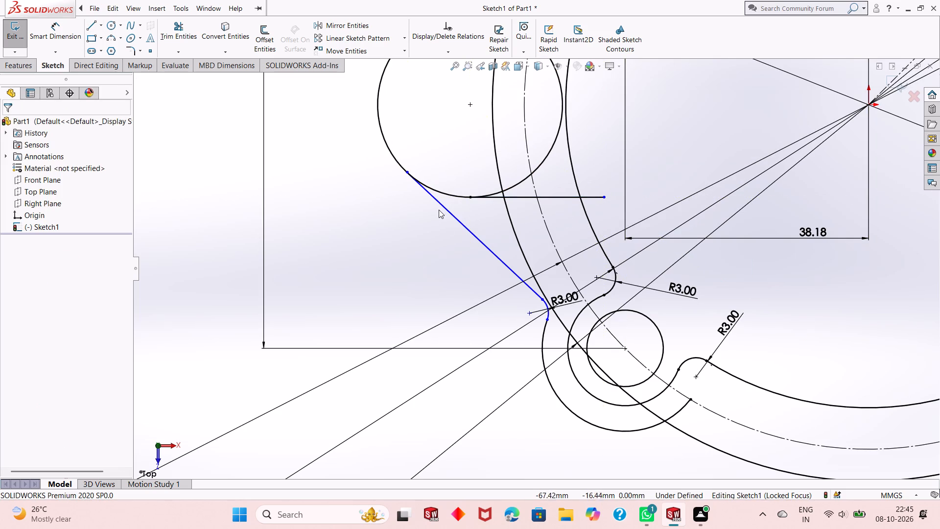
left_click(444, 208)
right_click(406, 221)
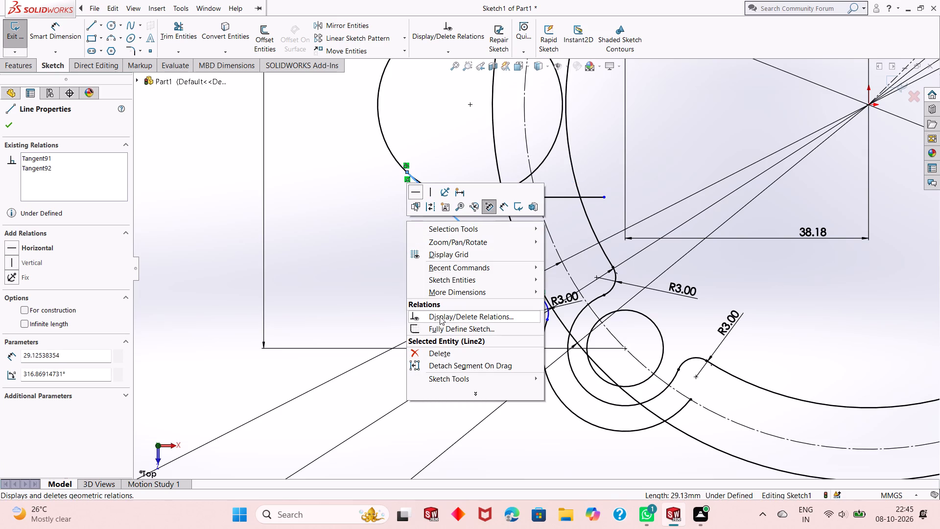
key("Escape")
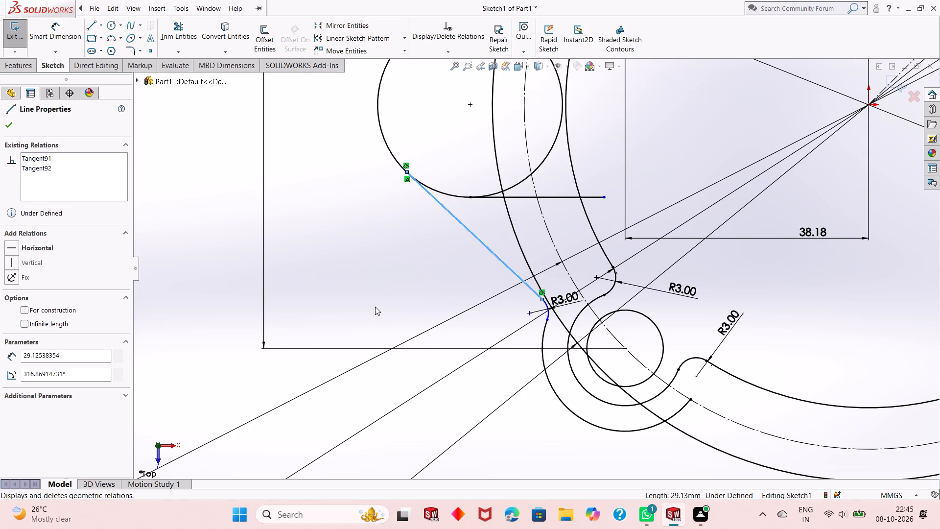
Undo the horizontal line, the added tangent relations, the 3 mm fillet and the tangent connecting line.
key("ctrl+z")
key("ctrl+z")
key("ctrl+z")
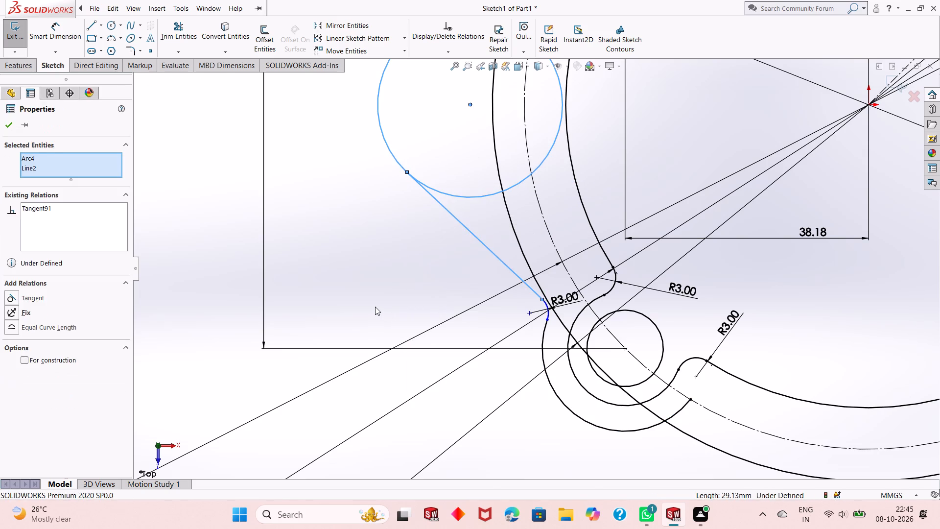
key("ctrl+z")
key("ctrl+z")
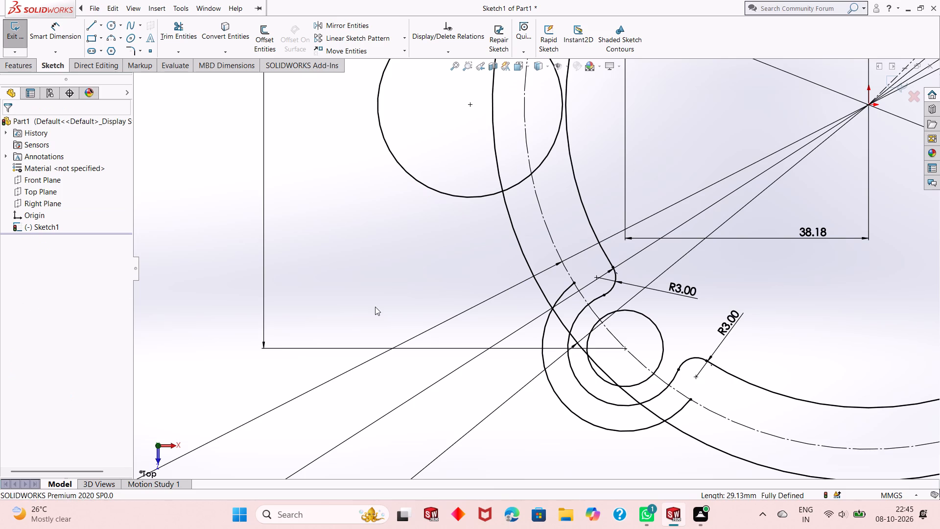
Draw a horizontal line about 21 mm long from the bottom point of the left 29 mm circle, across the 118 mm circle.
left_click(91, 28)
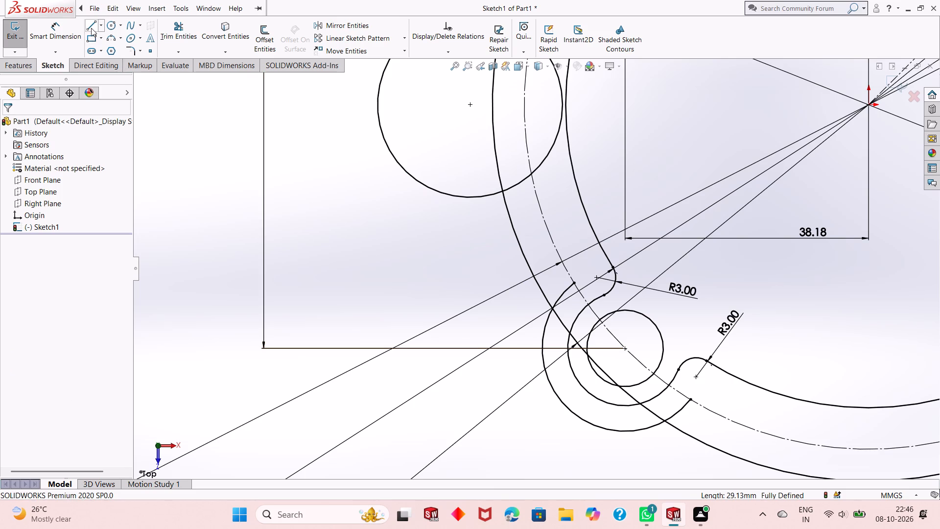
left_click(470, 198)
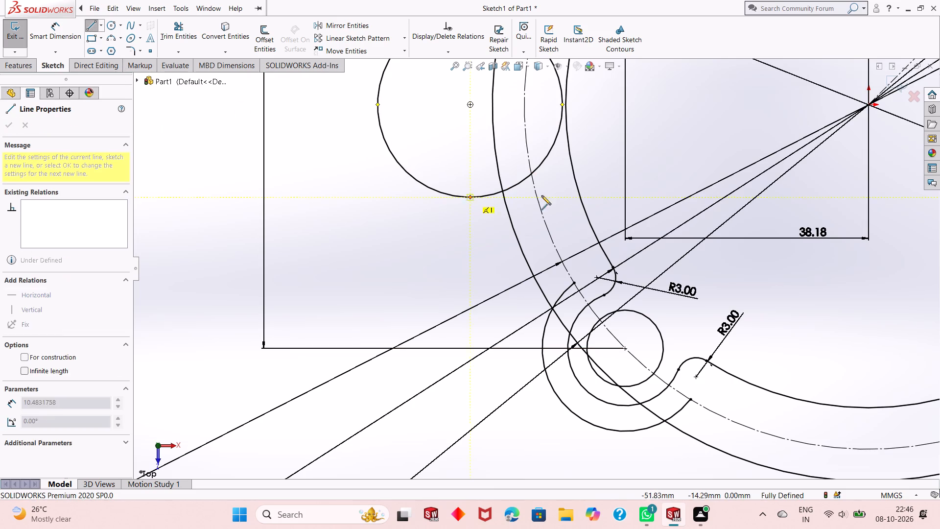
left_click(602, 195)
right_click(602, 195)
left_click(612, 198)
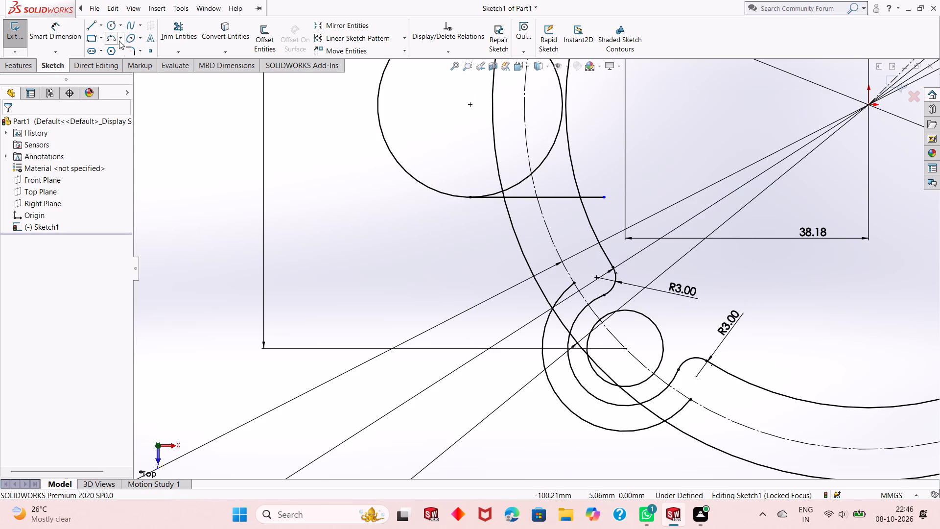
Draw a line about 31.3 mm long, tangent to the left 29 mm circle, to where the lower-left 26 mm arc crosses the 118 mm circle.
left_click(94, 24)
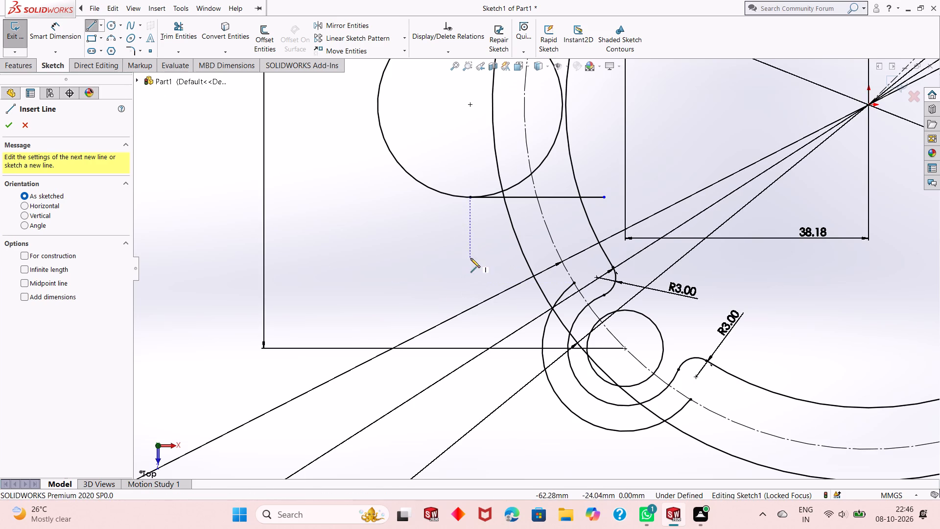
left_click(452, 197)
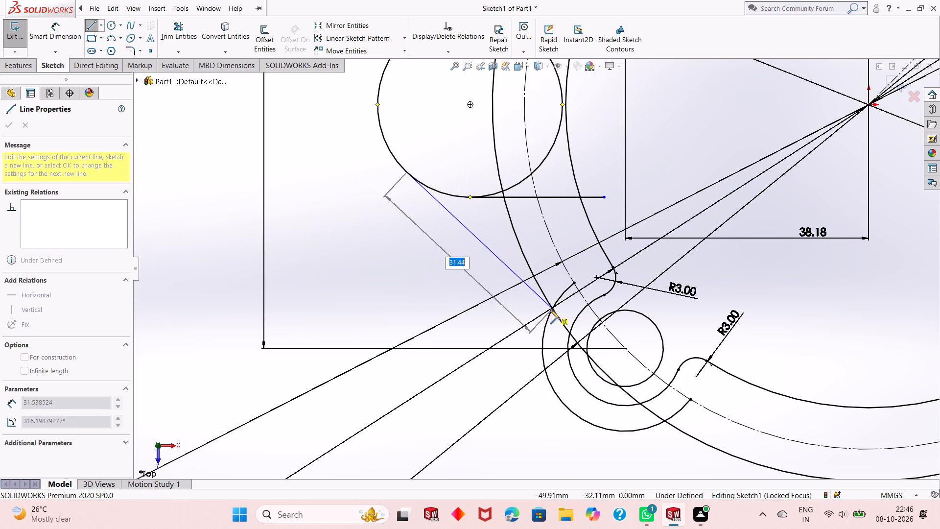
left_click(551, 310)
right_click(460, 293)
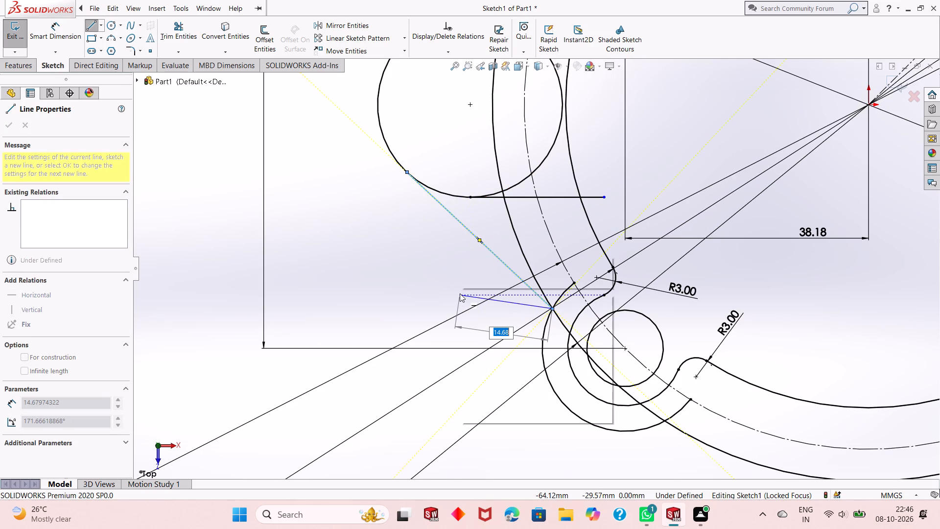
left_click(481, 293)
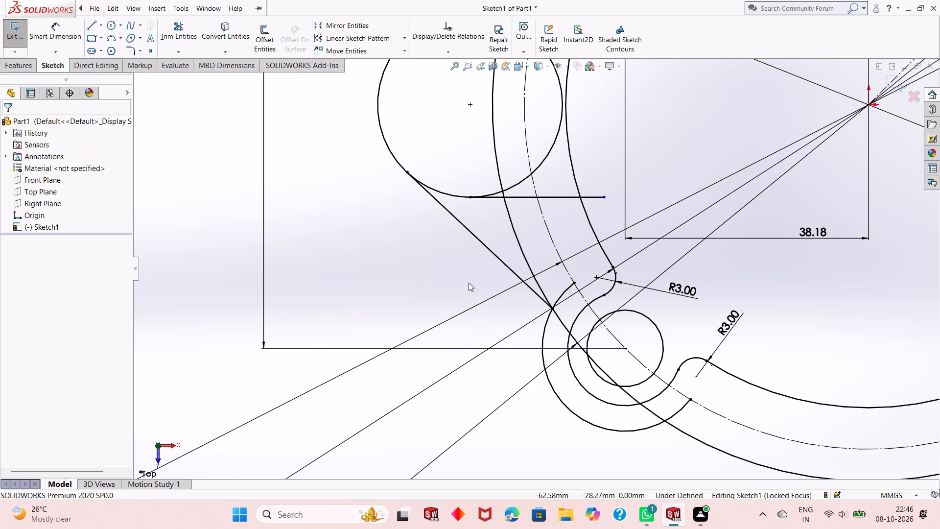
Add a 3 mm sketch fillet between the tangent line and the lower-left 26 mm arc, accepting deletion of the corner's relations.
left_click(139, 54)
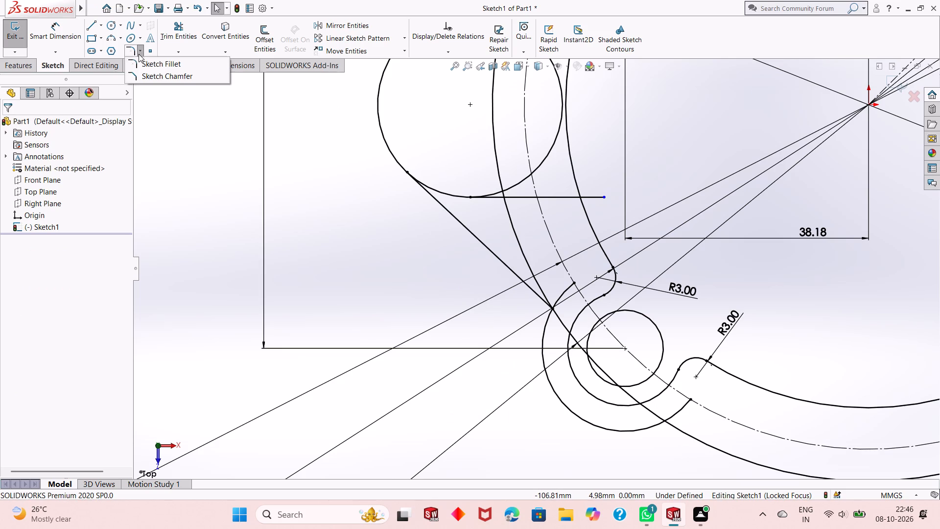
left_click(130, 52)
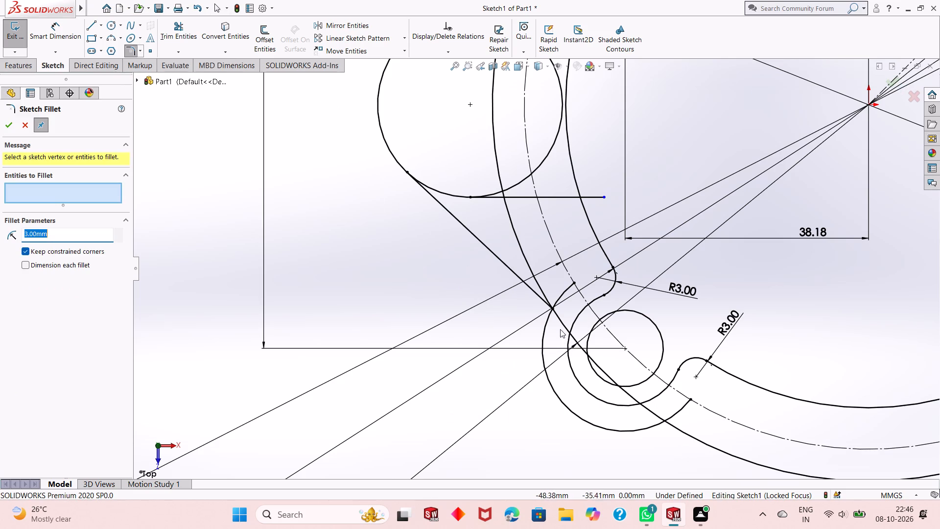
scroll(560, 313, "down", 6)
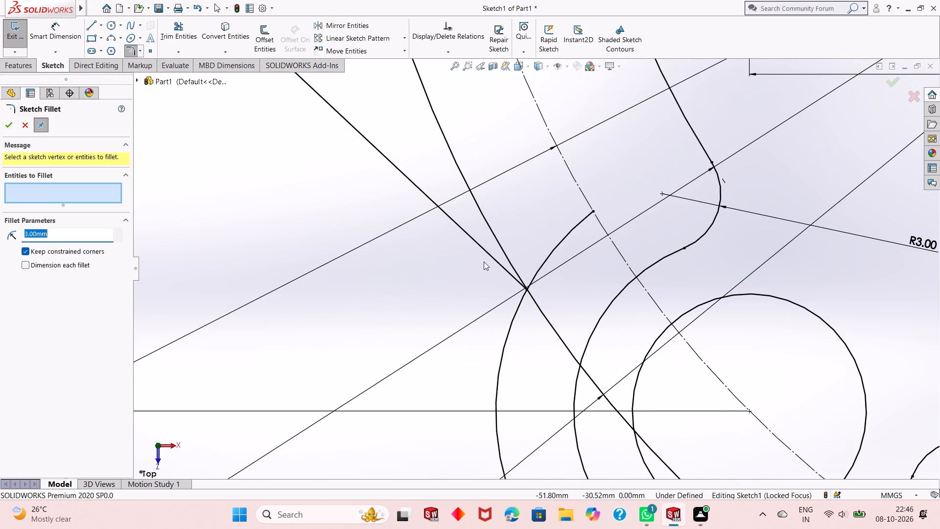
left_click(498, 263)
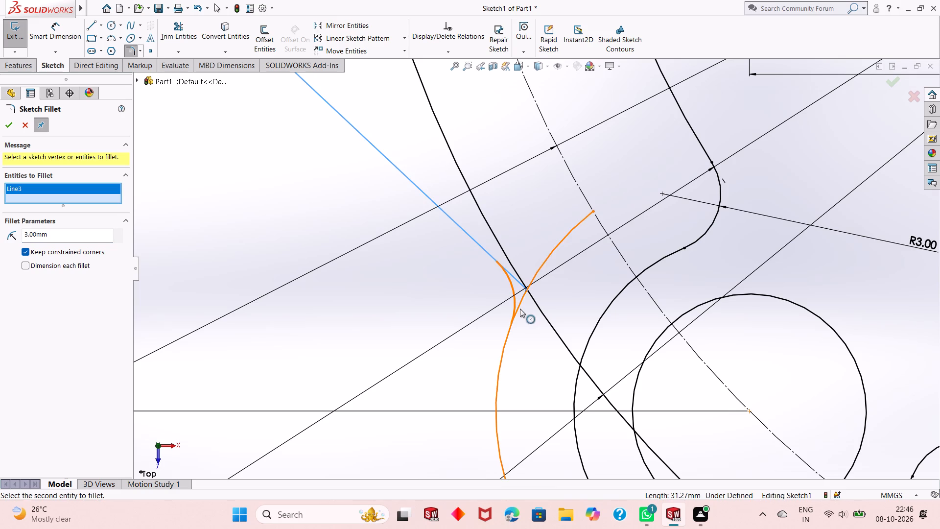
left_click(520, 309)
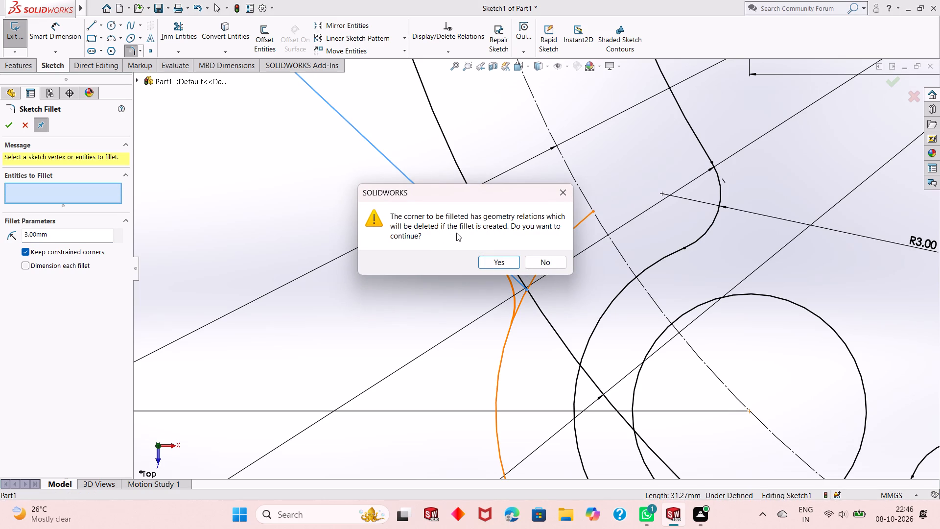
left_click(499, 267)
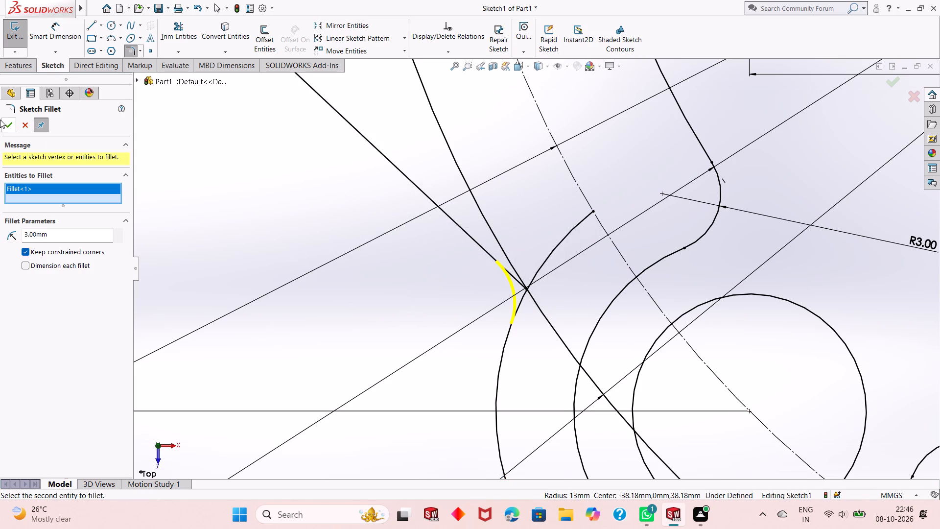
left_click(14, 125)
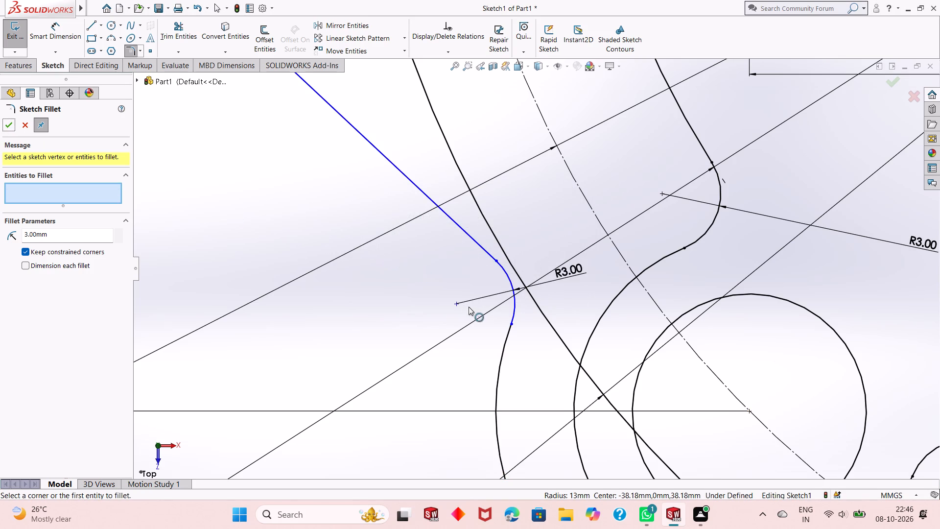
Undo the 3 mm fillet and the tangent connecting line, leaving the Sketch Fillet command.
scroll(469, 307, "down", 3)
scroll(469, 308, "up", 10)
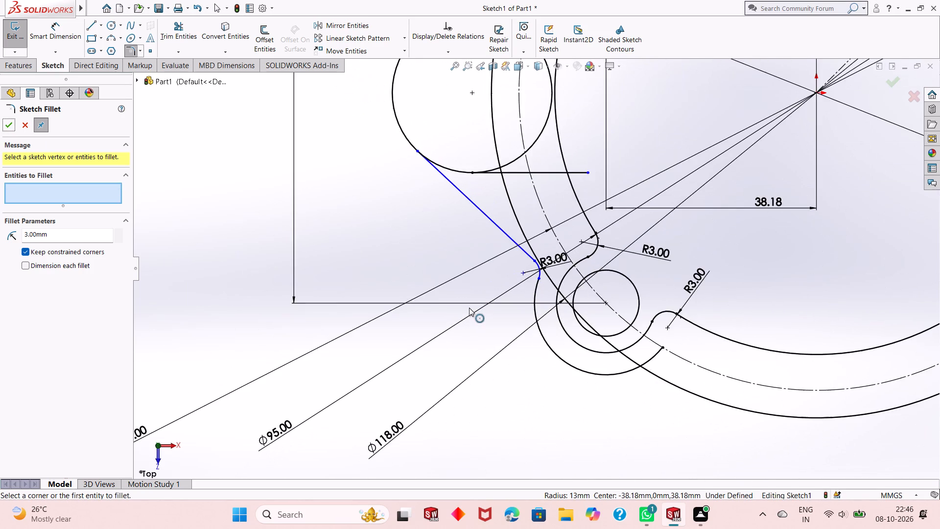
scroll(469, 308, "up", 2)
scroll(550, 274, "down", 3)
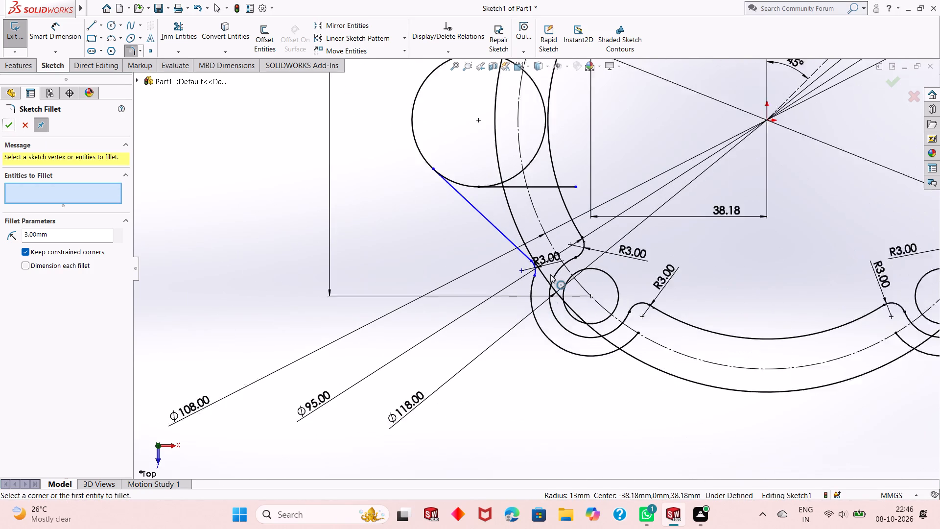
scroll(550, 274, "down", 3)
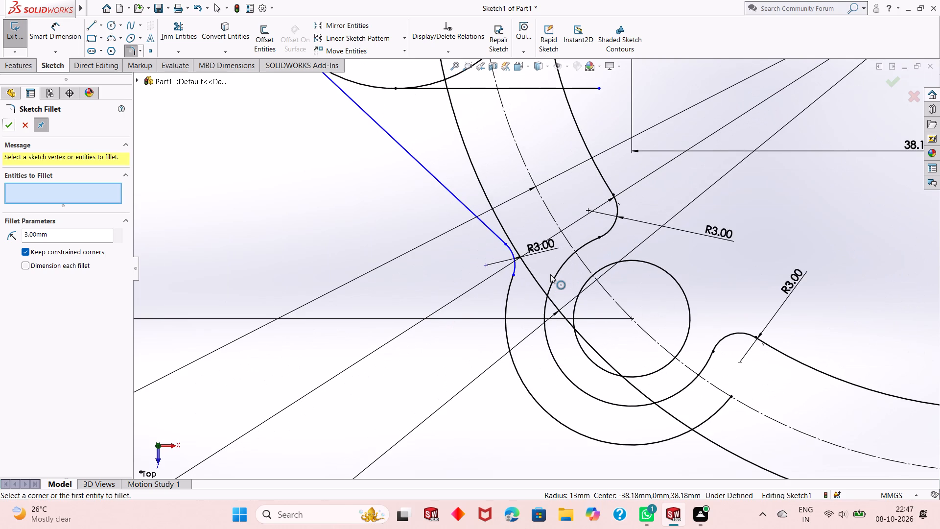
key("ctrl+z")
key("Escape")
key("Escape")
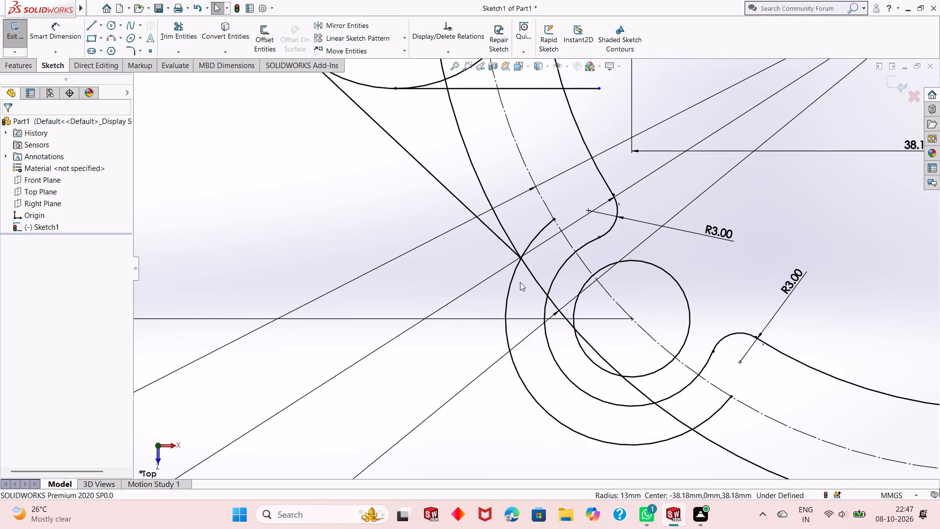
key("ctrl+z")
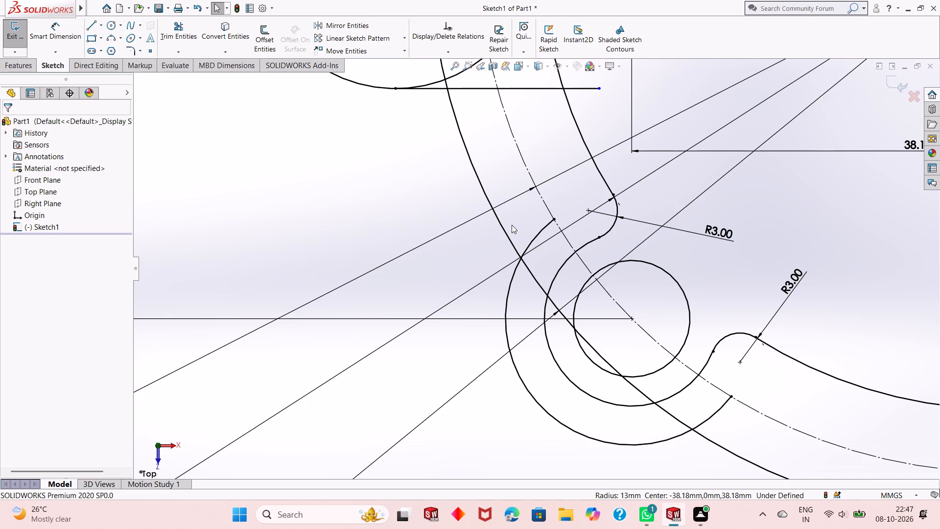
Trim the 118 mm circle between the horizontal line and the lower-left 26 mm arc, and between that arc and the 18 mm arc.
scroll(509, 225, "down", 2)
scroll(509, 226, "up", 5)
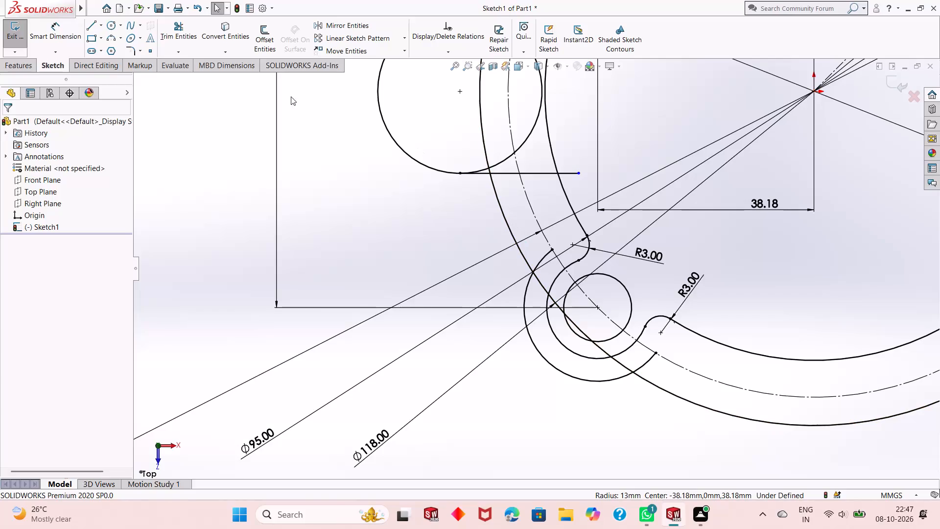
left_click(170, 36)
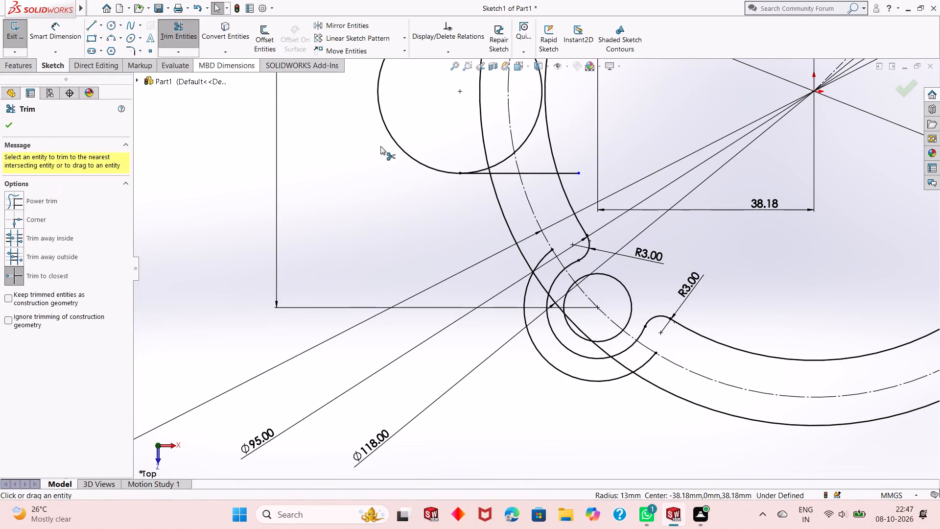
left_click(503, 207)
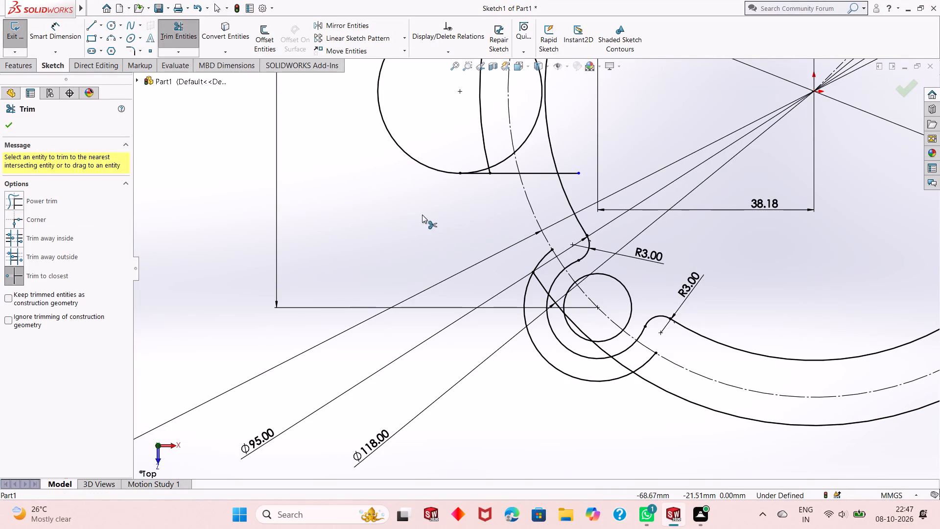
right_click(412, 214)
left_click(412, 214)
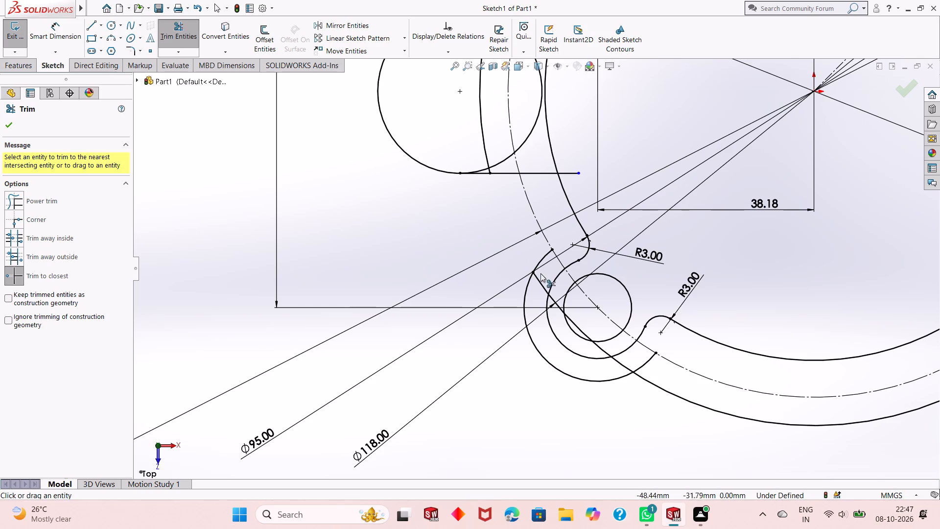
left_click(541, 284)
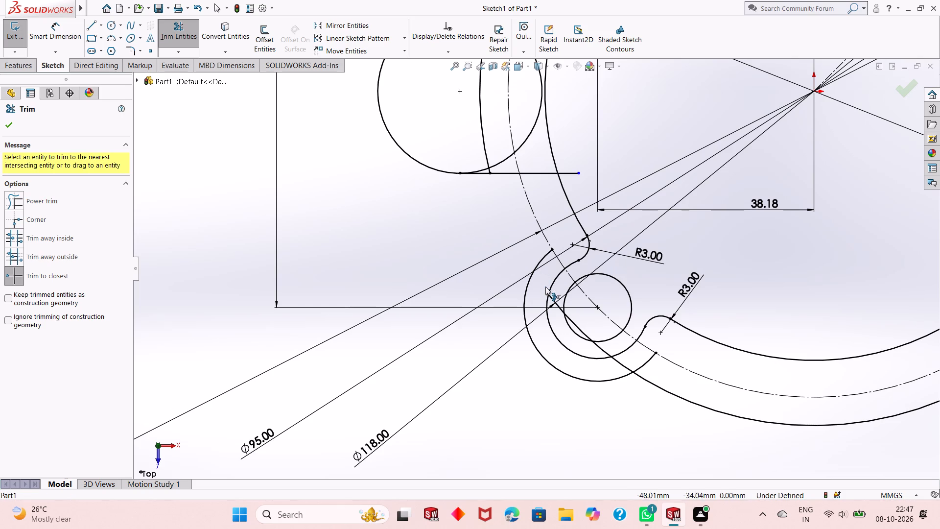
right_click(327, 210)
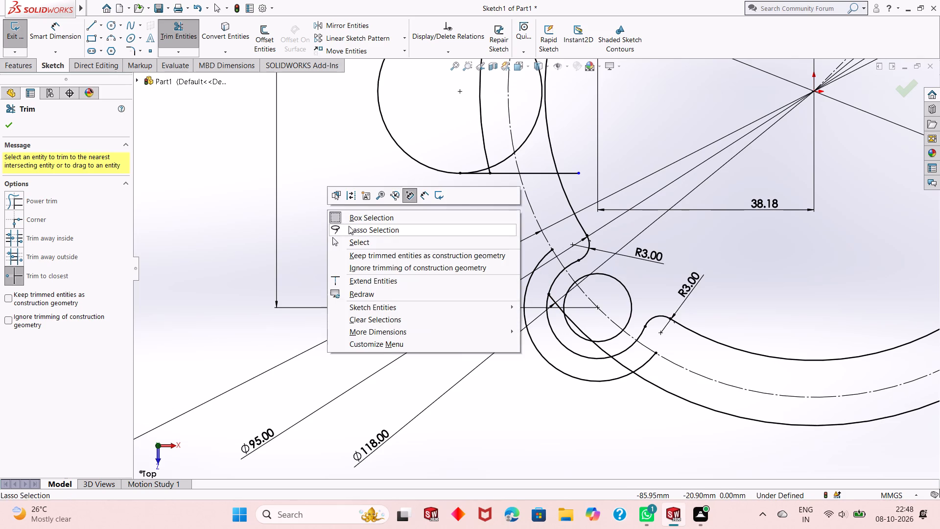
left_click(361, 245)
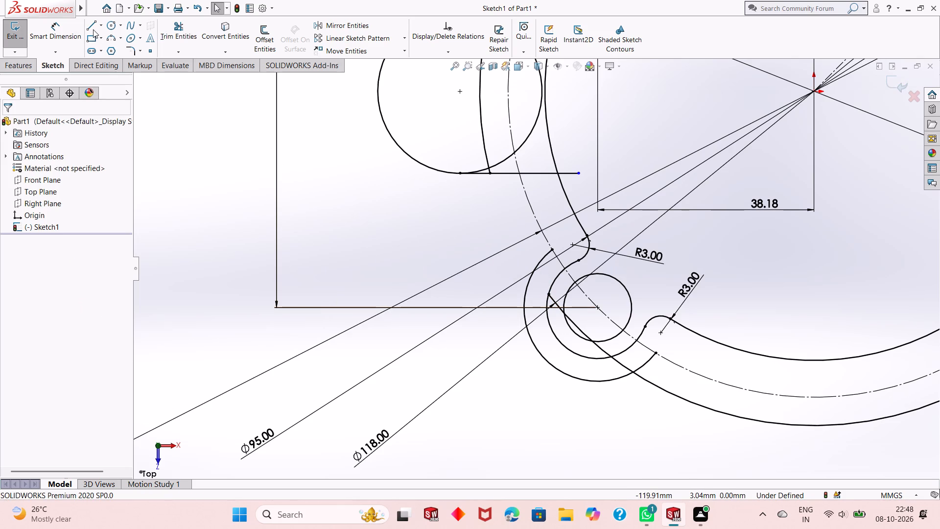
Draw a line about 29.5 mm long, tangent to the left 29 mm circle, ending on the lower-left 26 mm arc near its upper end.
left_click(93, 29)
left_click(445, 173)
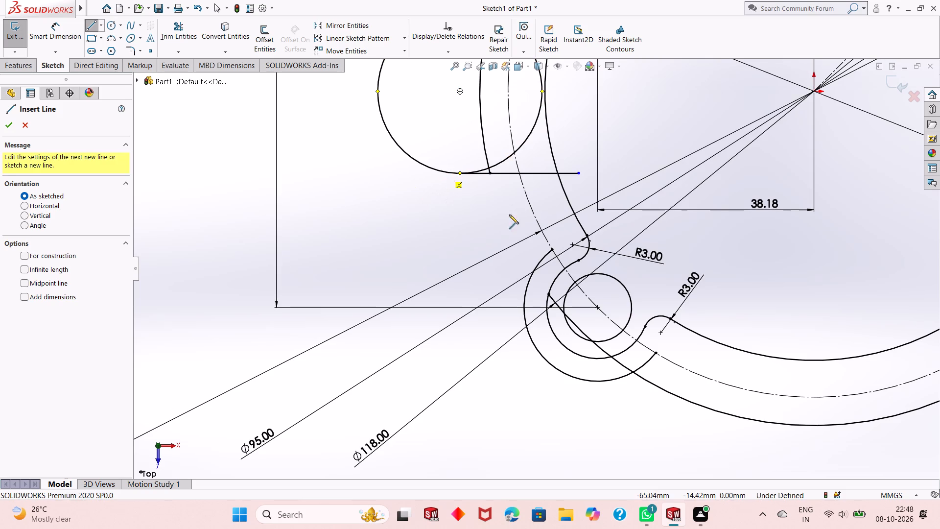
left_click(541, 256)
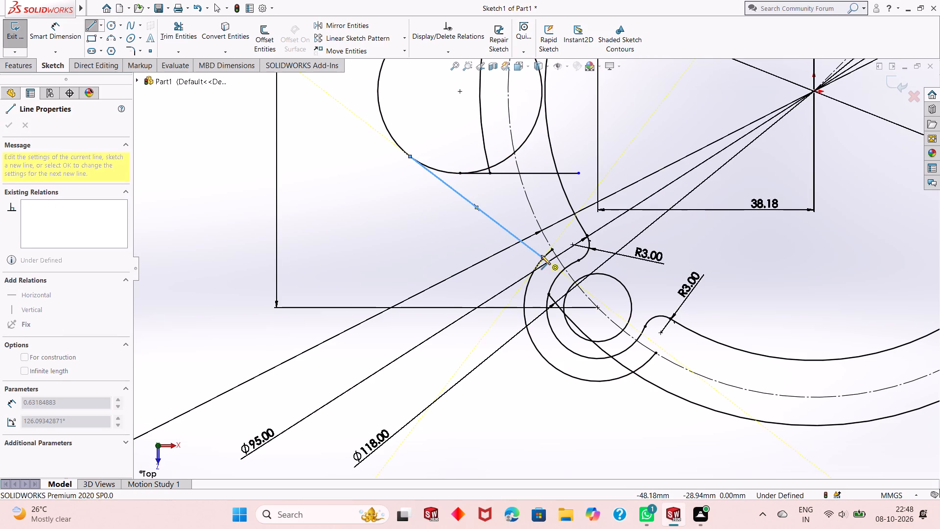
key("Escape")
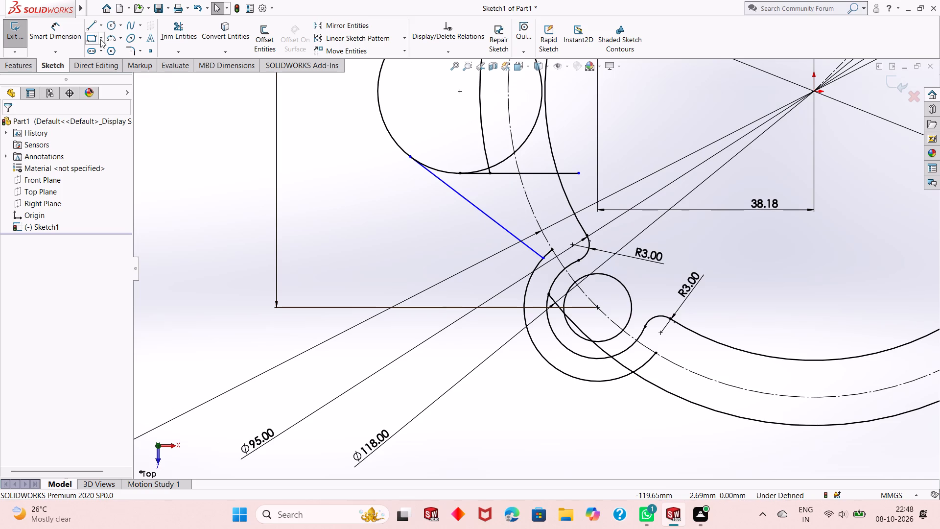
Add a 3 mm sketch fillet between the new tangent line and the lower-left 26 mm arc.
left_click(129, 50)
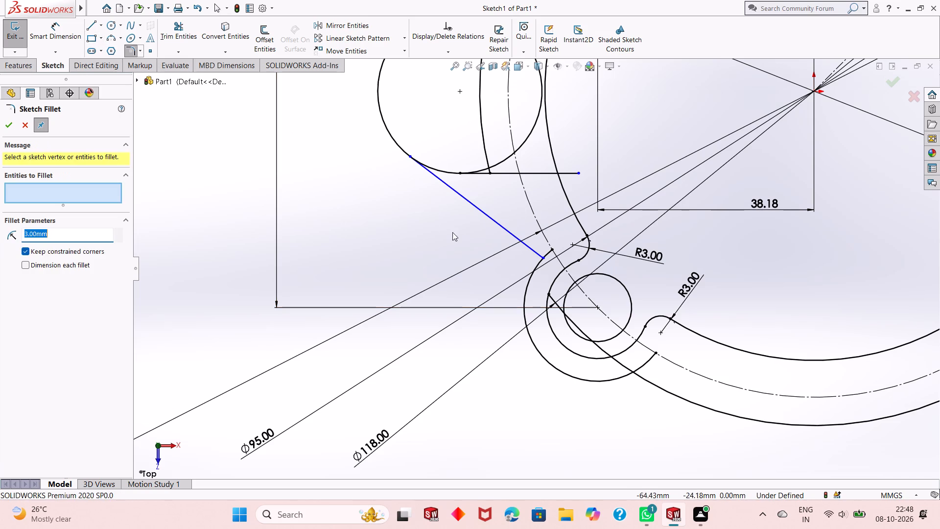
left_click(491, 215)
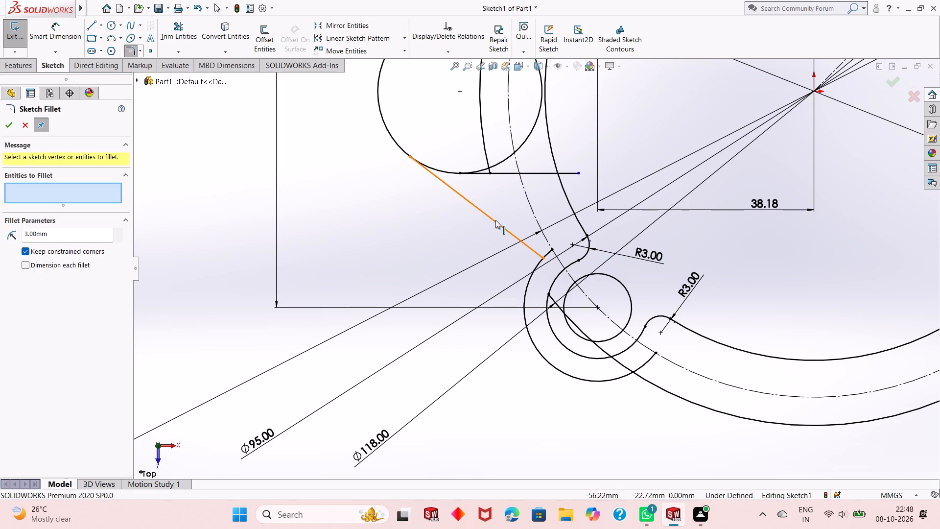
left_click(495, 220)
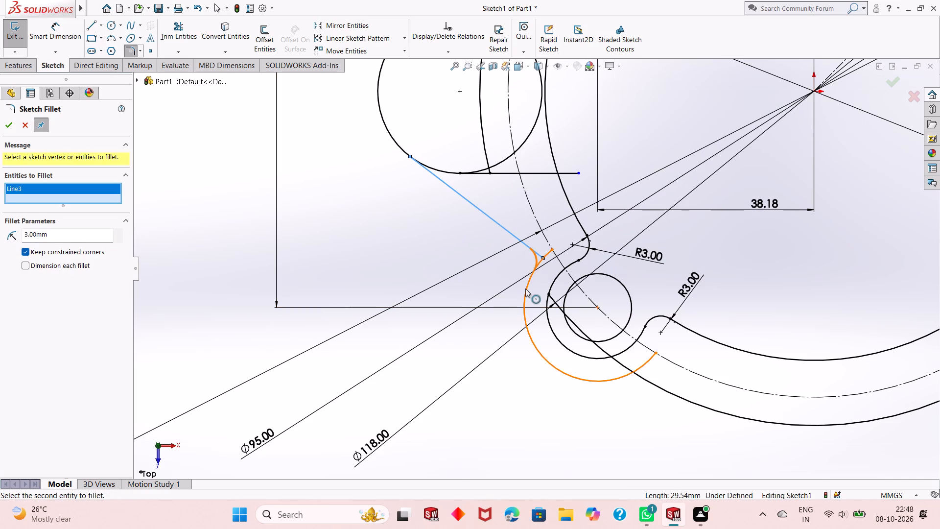
left_click(525, 289)
left_click(501, 264)
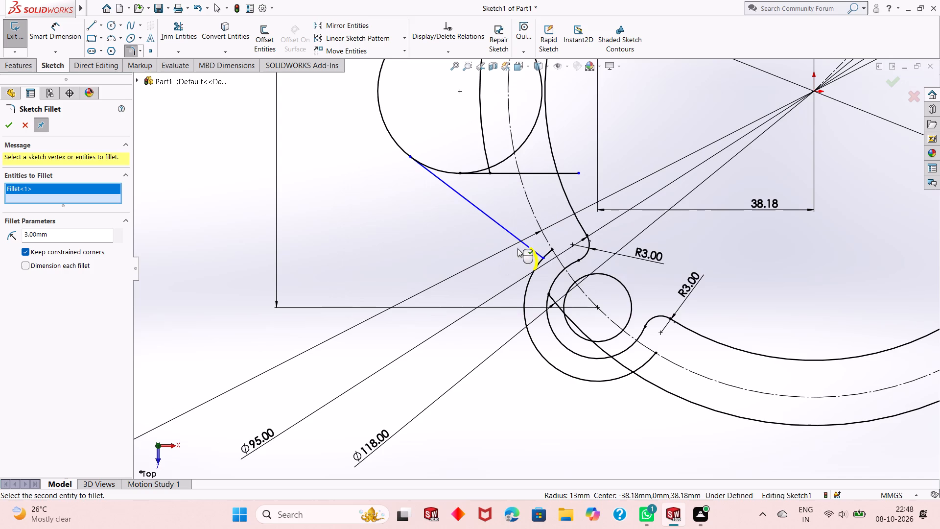
right_click(203, 179)
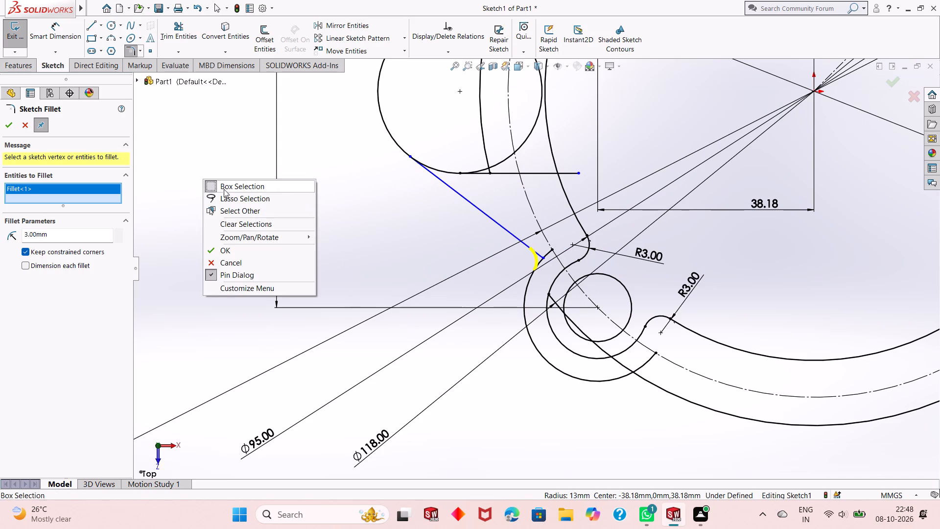
double_click(8, 123)
left_click(8, 127)
left_click(8, 127)
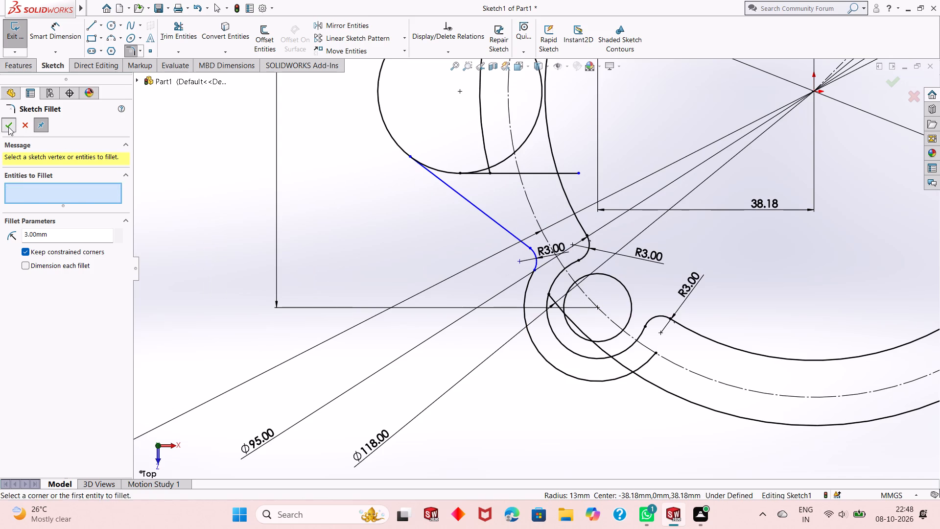
Apply a tangent relation between the connecting line and the left 29 mm circle.
scroll(560, 254, "down", 3)
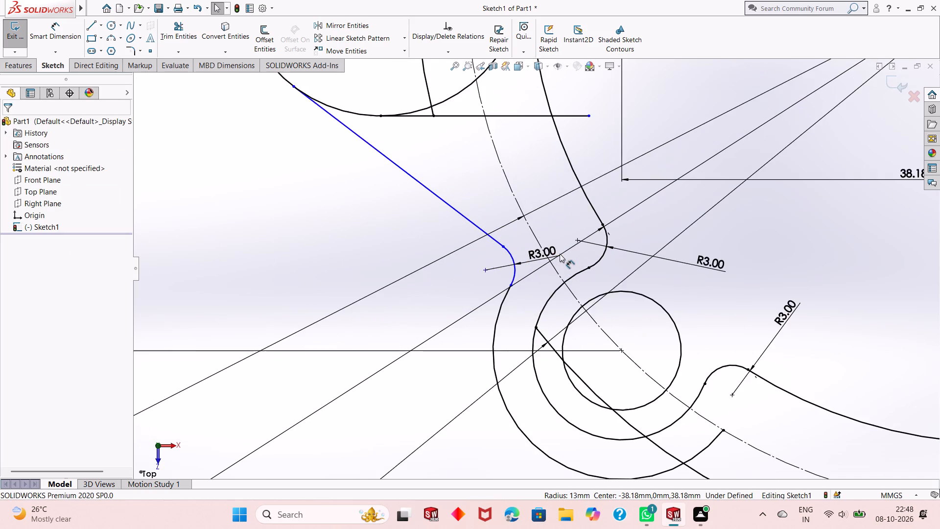
scroll(560, 254, "down", 2)
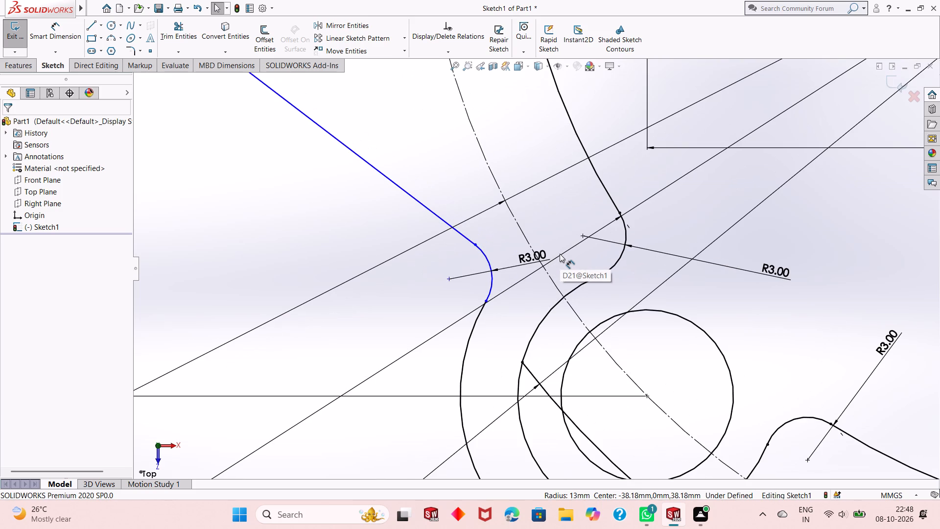
scroll(518, 288, "up", 6)
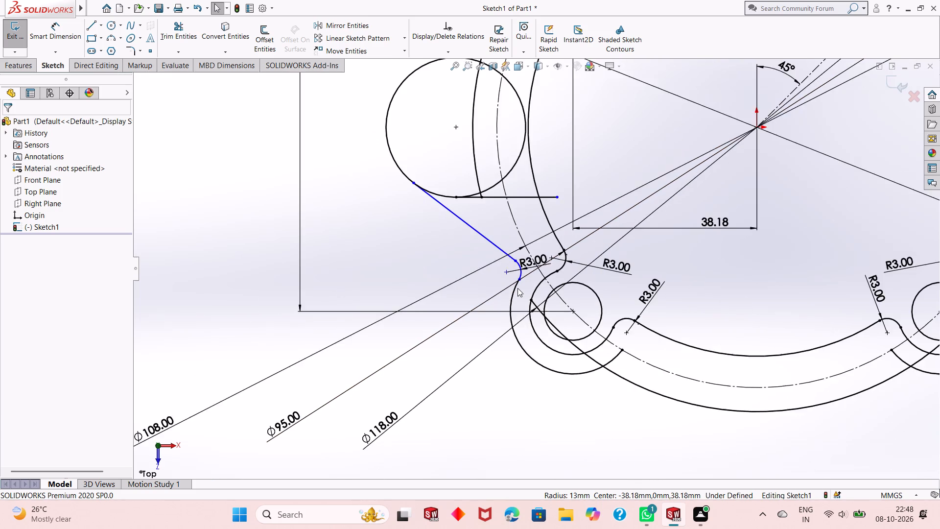
scroll(517, 288, "up", 1)
scroll(482, 197, "down", 2)
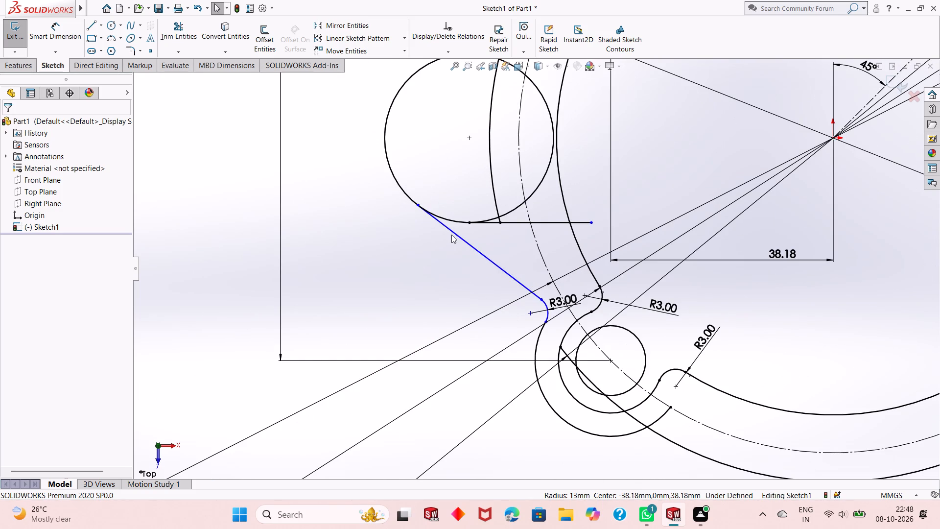
left_click(456, 236)
left_click(458, 223, "ctrl")
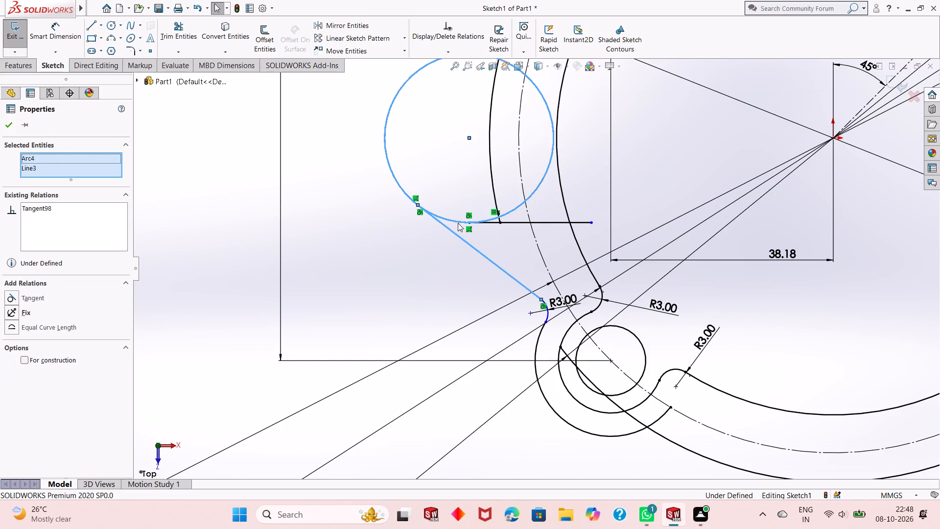
left_click(484, 182)
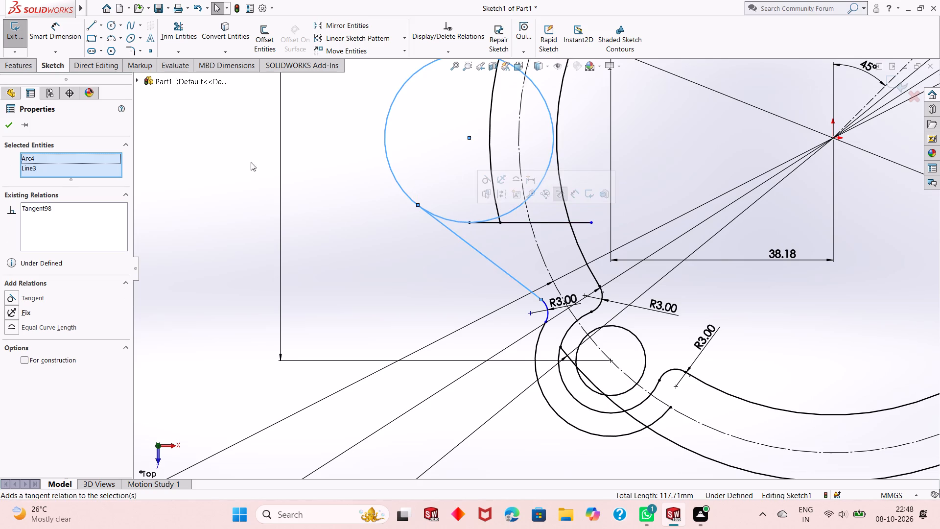
left_click(13, 126)
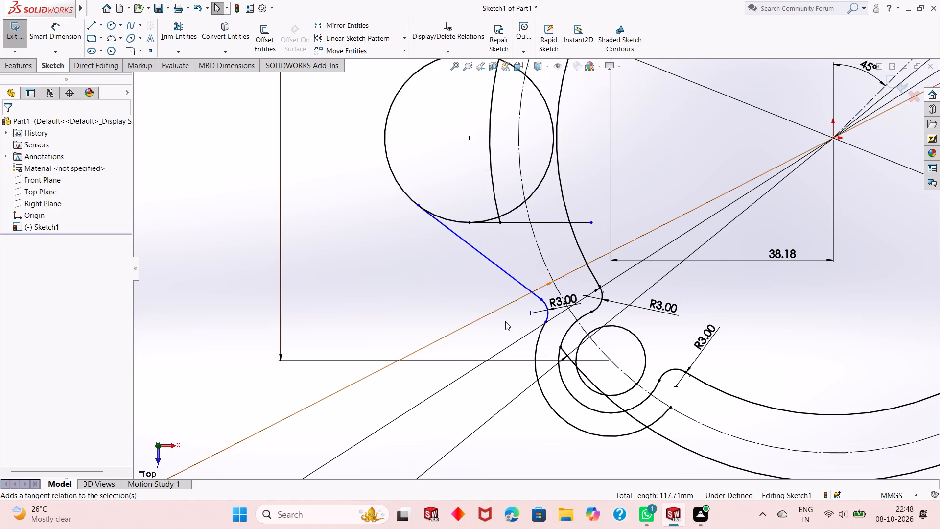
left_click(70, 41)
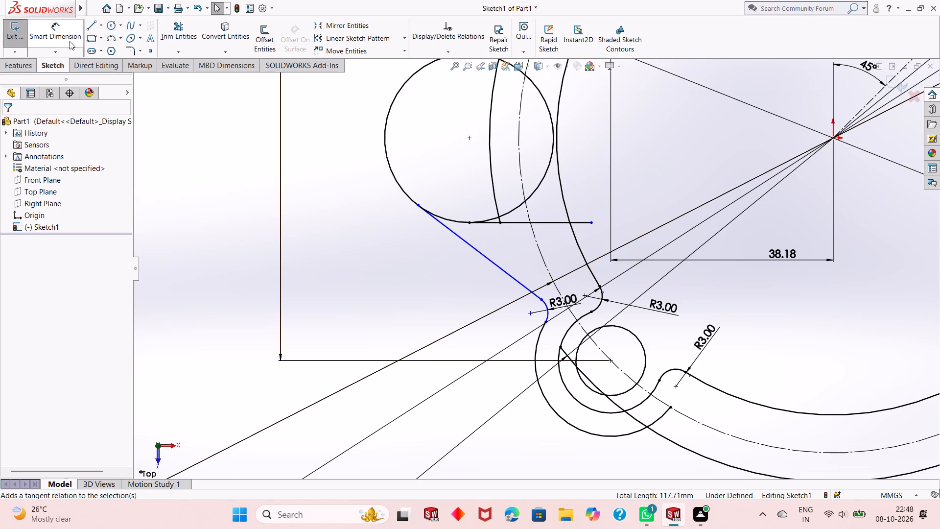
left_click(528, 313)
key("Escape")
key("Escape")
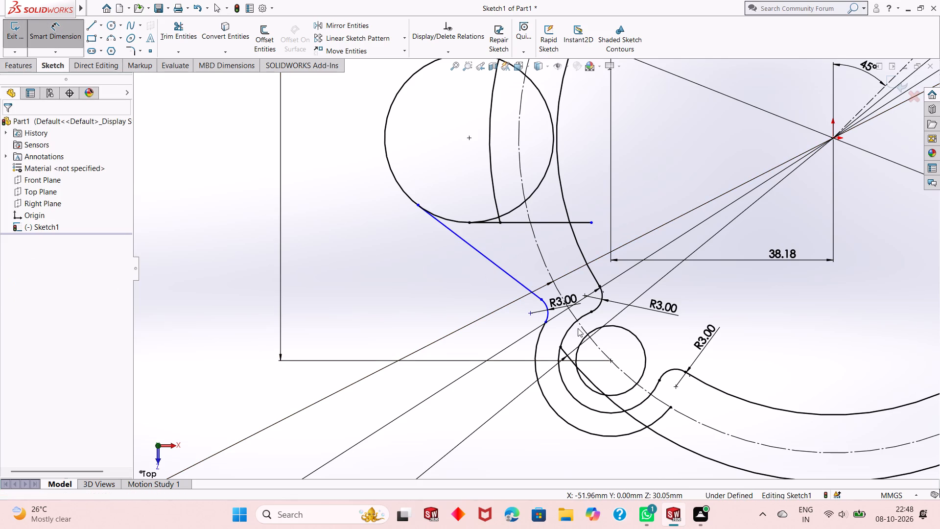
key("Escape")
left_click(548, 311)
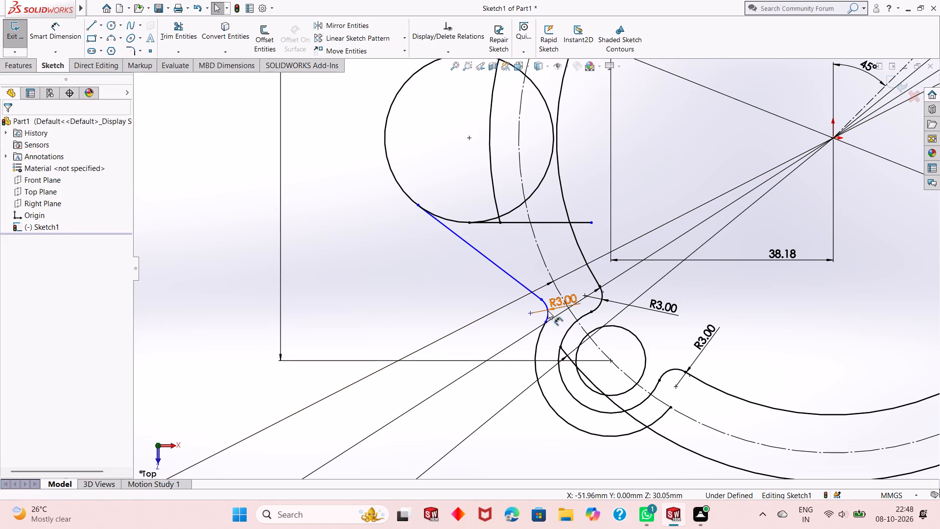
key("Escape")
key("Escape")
Apply a tangent relation between the new 3 mm fillet arc and the lower-left 26 mm arc.
scroll(548, 311, "down", 2)
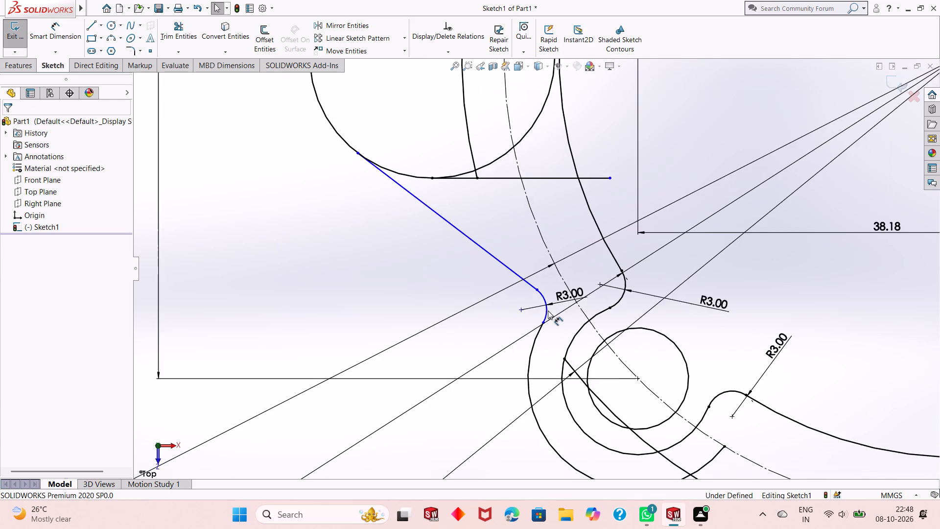
scroll(548, 311, "down", 3)
key("Escape")
left_click(540, 311)
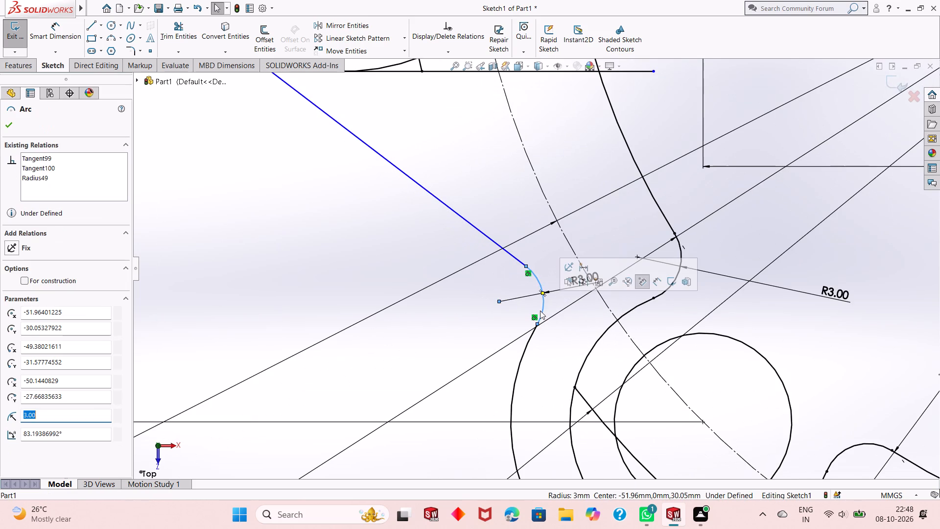
left_click(534, 333, "ctrl")
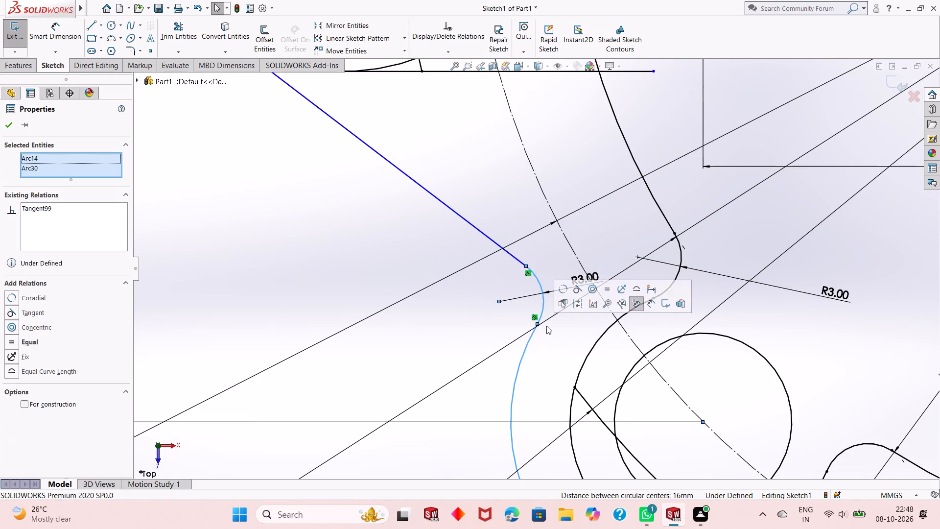
left_click(572, 294)
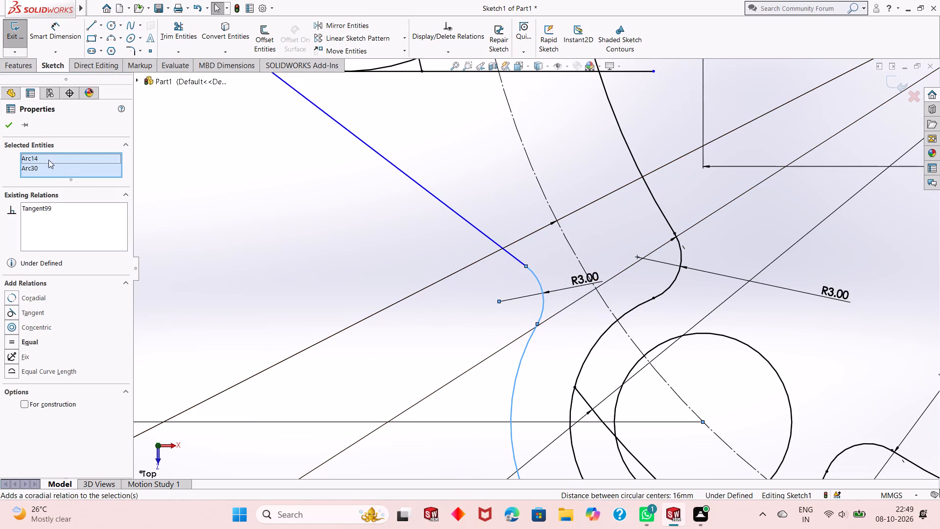
left_click(9, 127)
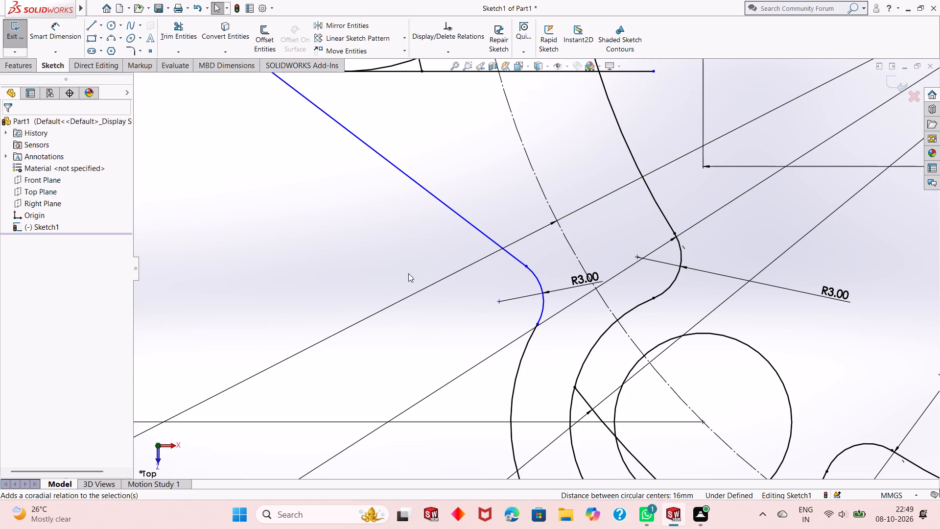
Apply a tangent relation between the new 3 mm fillet arc and the connecting line.
left_click(540, 279)
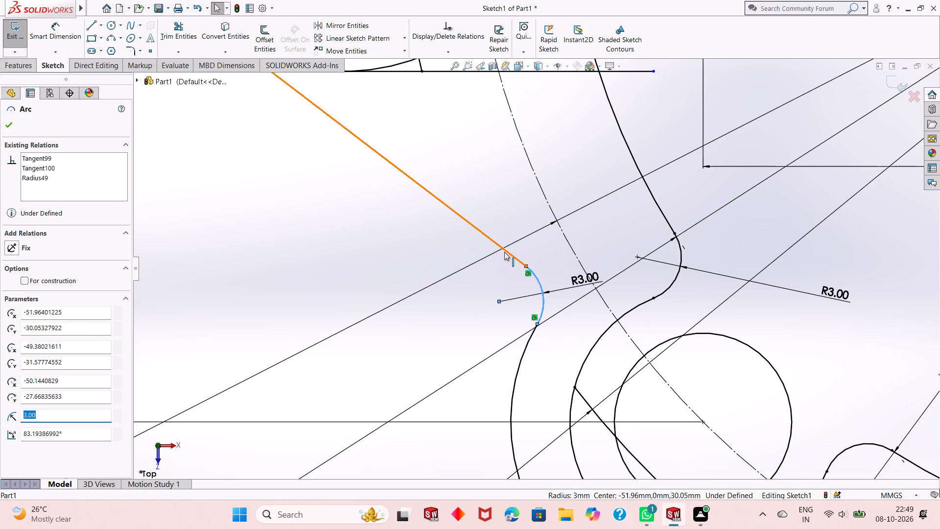
left_click(504, 252, "ctrl")
left_click(531, 210)
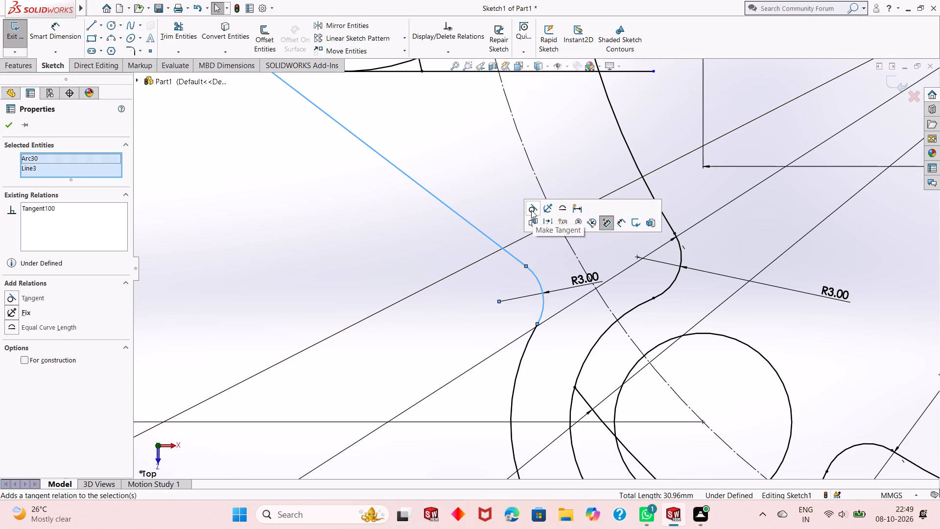
left_click(13, 128)
Dimension the vertical distance between the lower-left connecting fillet's centre and the left 29 mm circle's centre.
scroll(449, 308, "down", 3)
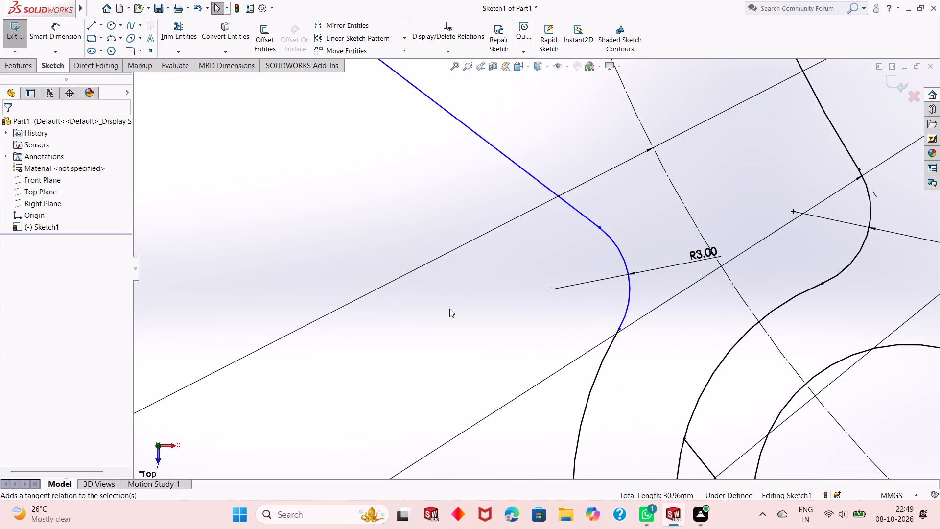
scroll(449, 309, "up", 7)
left_click(67, 32)
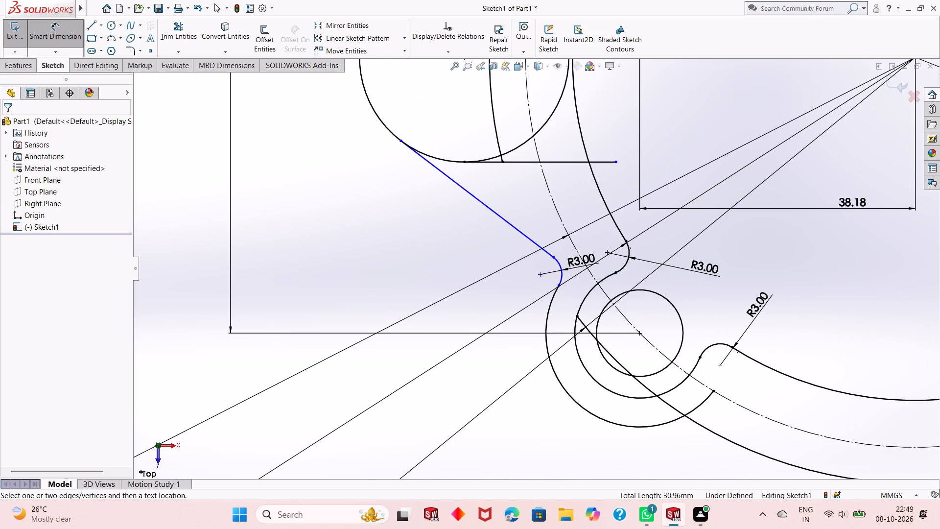
scroll(466, 232, "up", 2)
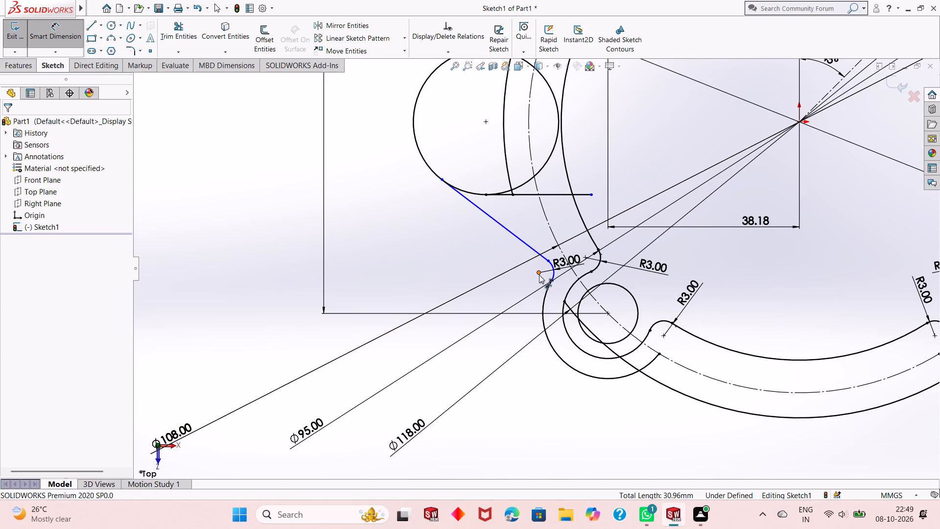
left_click(539, 275)
left_click(486, 124)
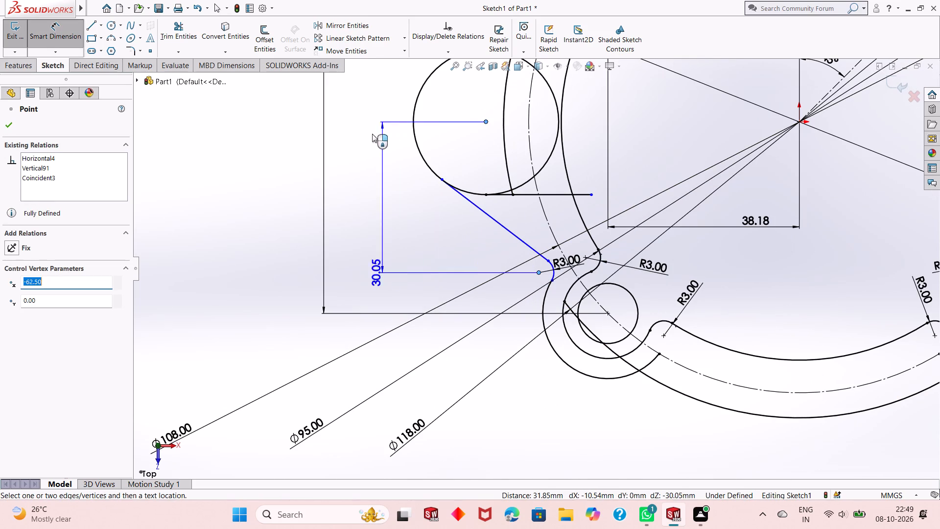
left_click(362, 135)
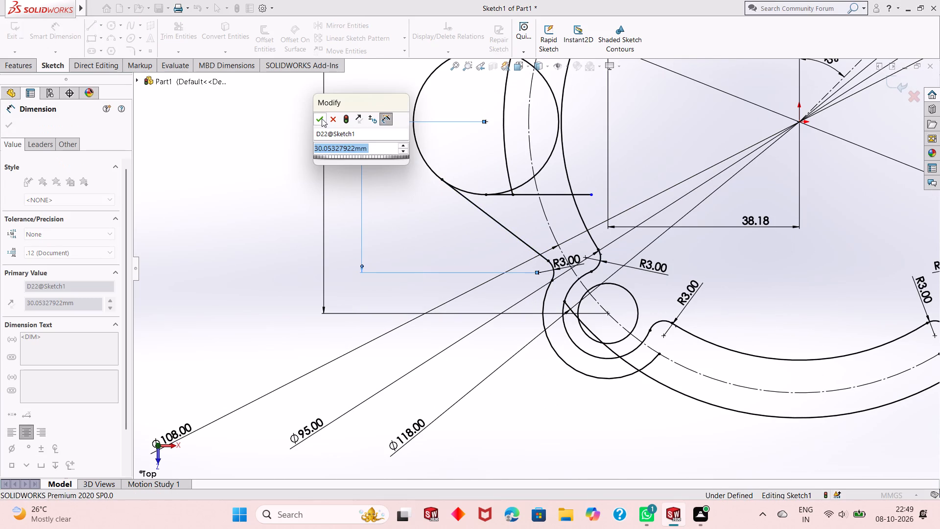
left_click(322, 119)
right_click(336, 211)
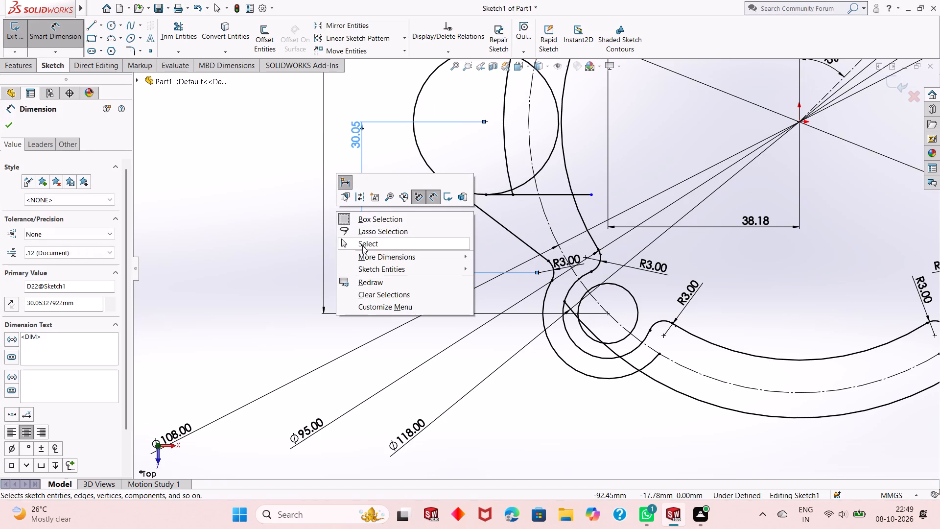
left_click(364, 243)
Add a 3 mm sketch fillet between the lower-left 26 mm arc and the bottom of the 118 mm circle.
scroll(403, 252, "up", 3)
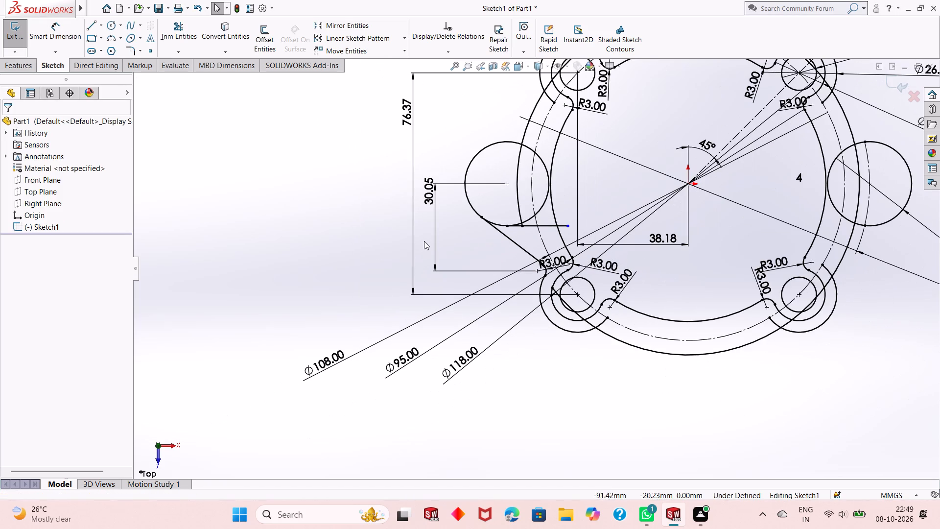
scroll(621, 264, "down", 2)
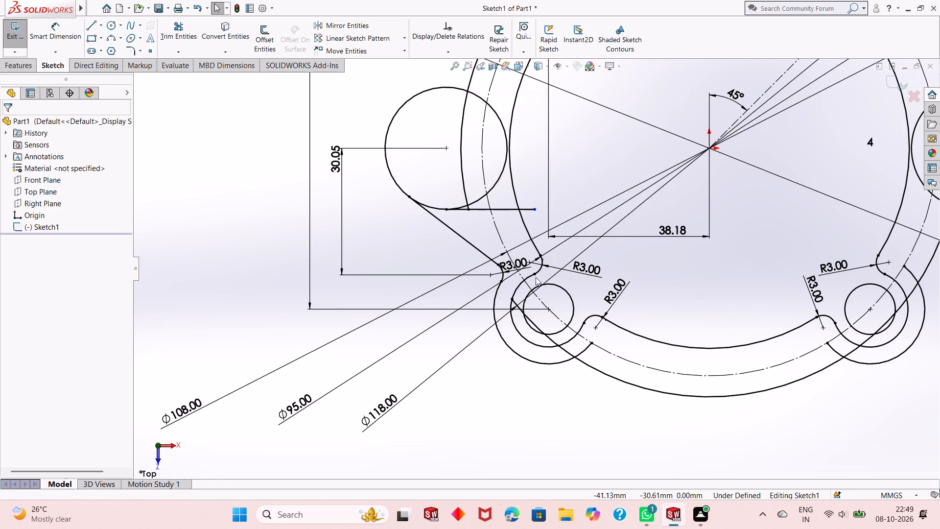
scroll(513, 310, "down", 1)
scroll(513, 310, "up", 3)
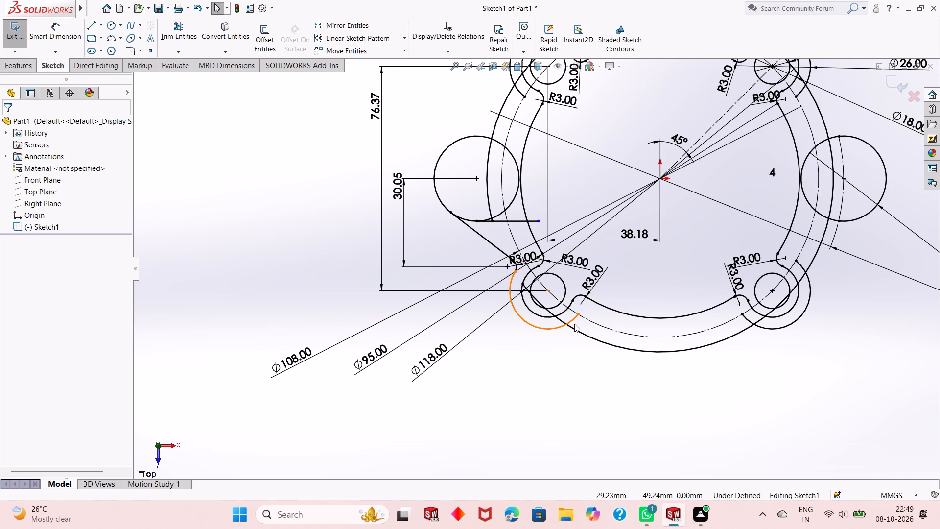
scroll(574, 325, "up", 1)
scroll(574, 326, "down", 4)
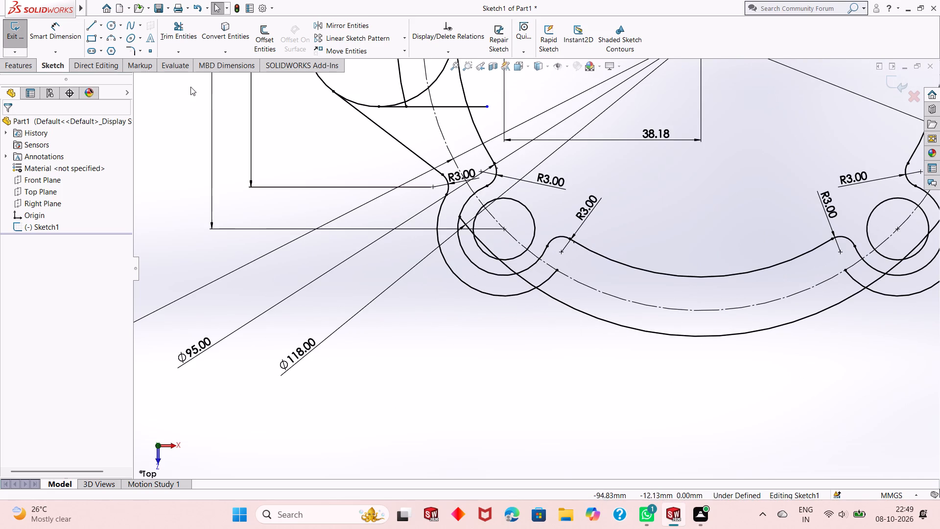
left_click(131, 50)
left_click(526, 291)
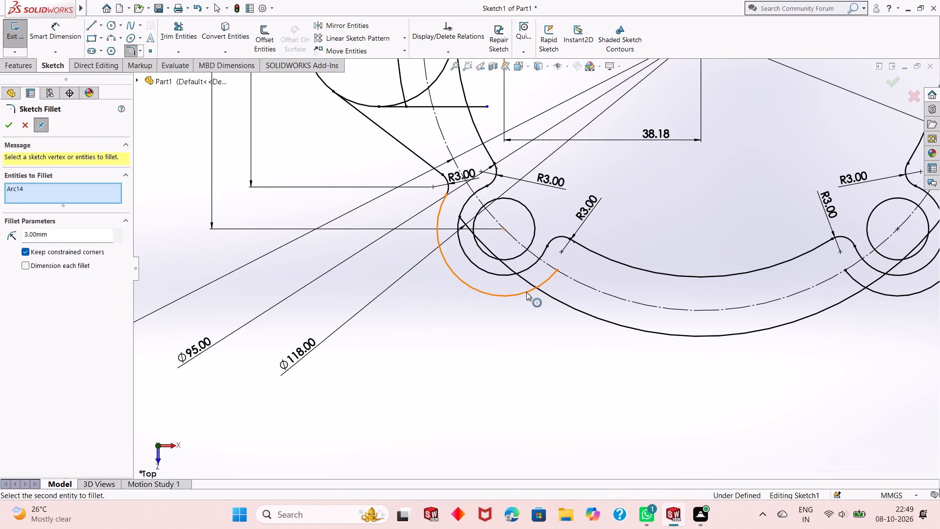
left_click(548, 293)
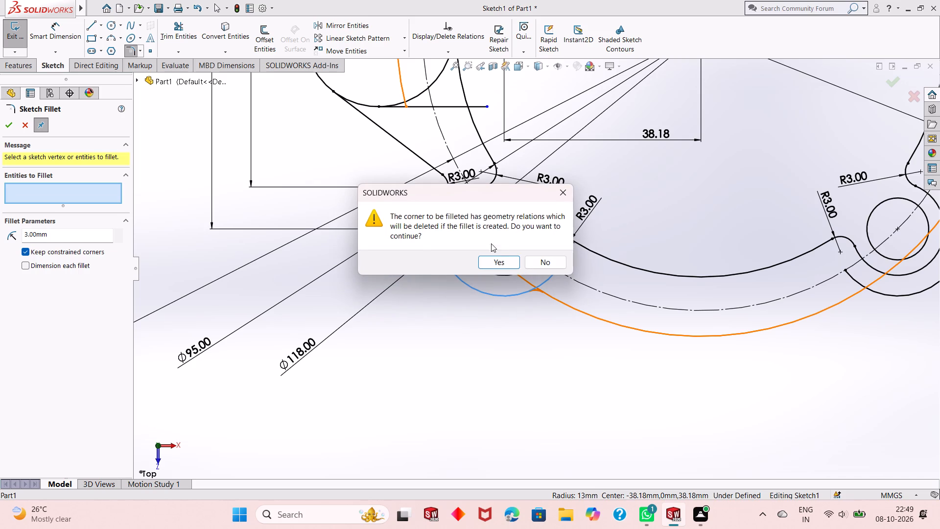
left_click(500, 257)
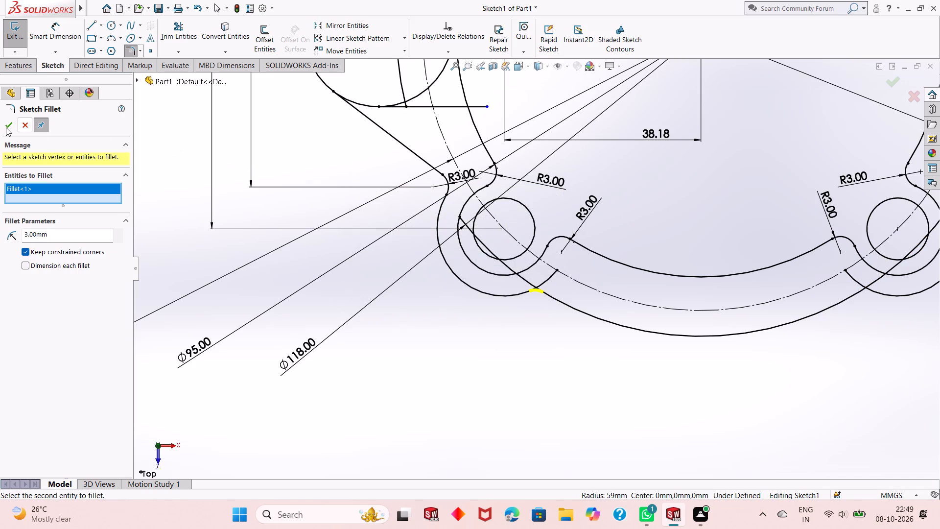
left_click(5, 127)
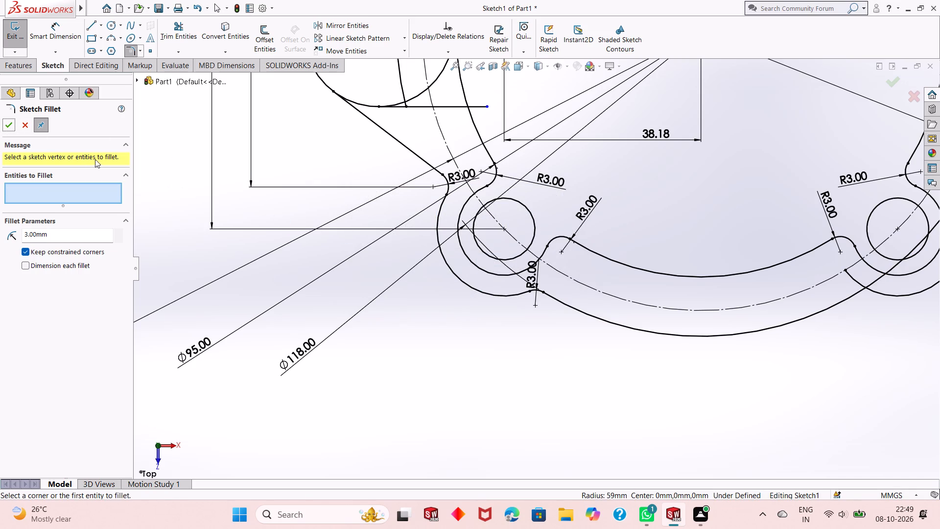
left_click(7, 125)
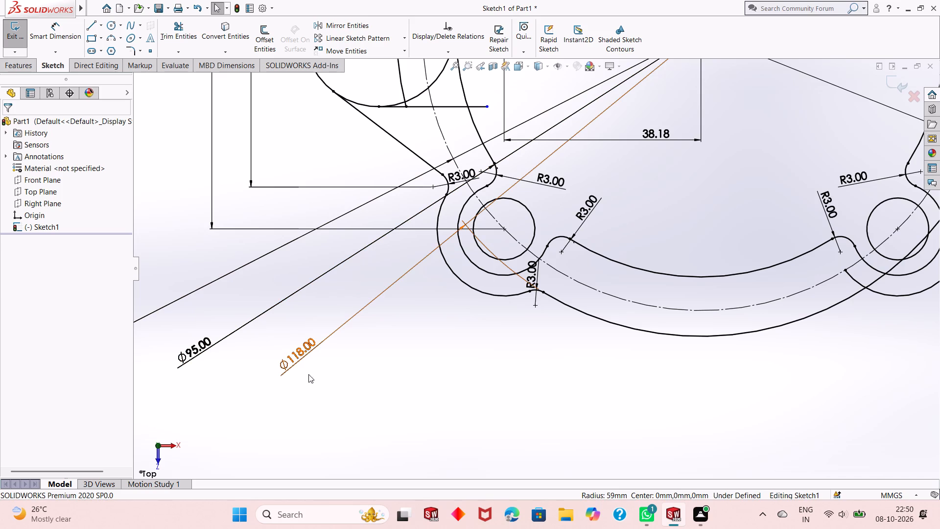
Examine the new fillet at the lower-left lug and how it joins the surrounding outline.
scroll(530, 286, "down", 3)
scroll(504, 239, "down", 2)
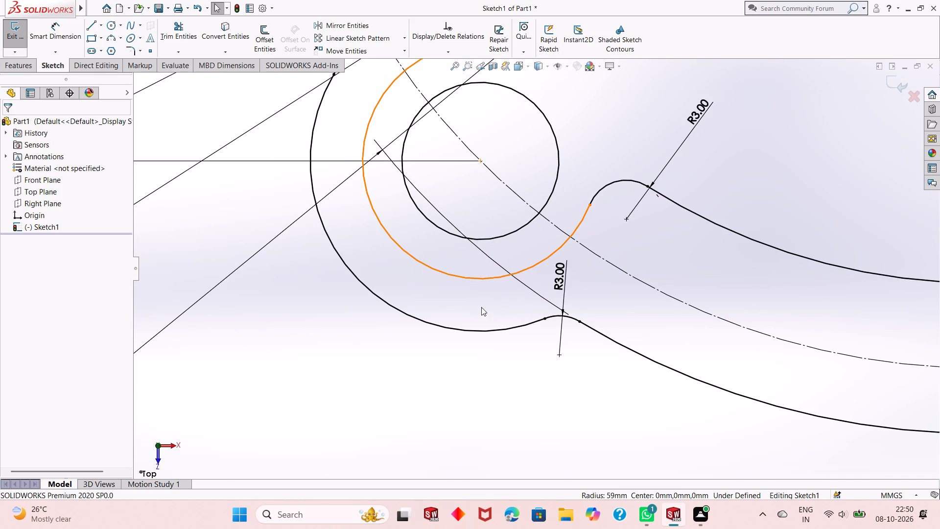
scroll(481, 307, "up", 6)
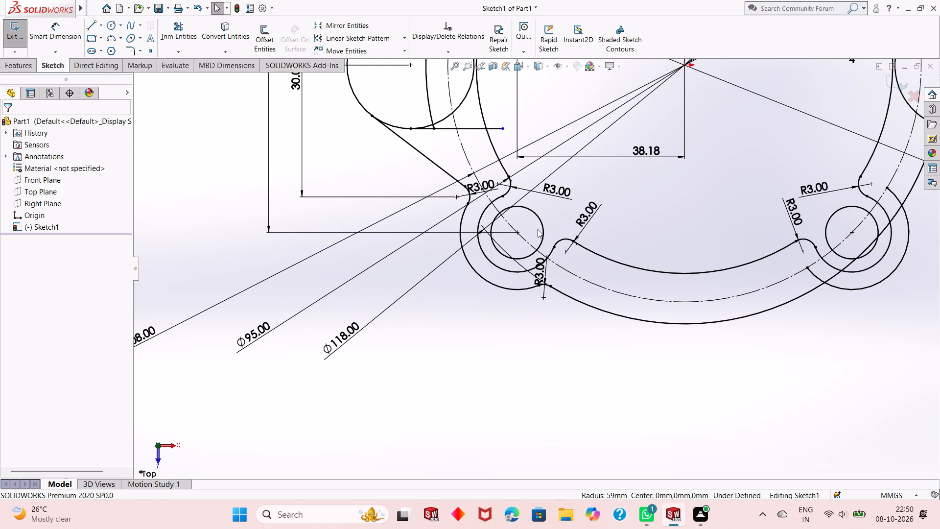
scroll(540, 238, "up", 2)
scroll(578, 268, "down", 7)
scroll(534, 261, "down", 2)
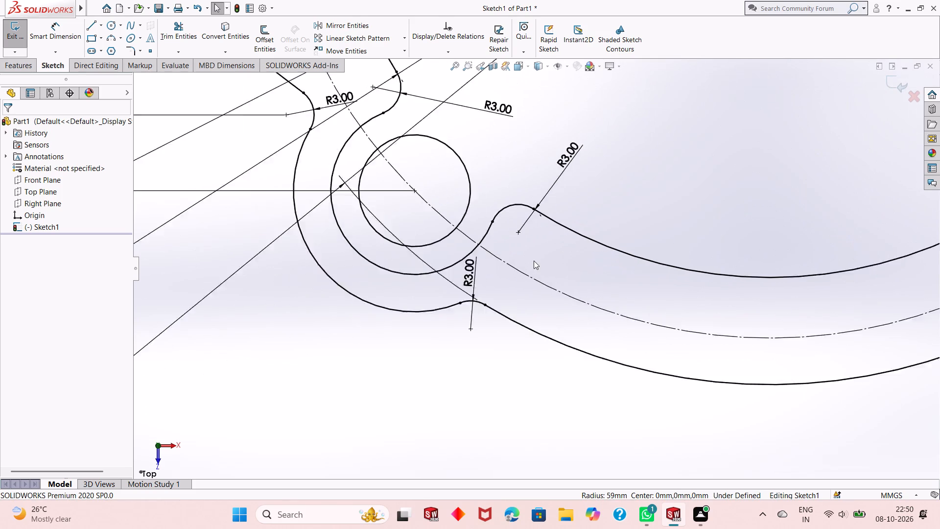
scroll(534, 261, "down", 1)
scroll(472, 289, "down", 2)
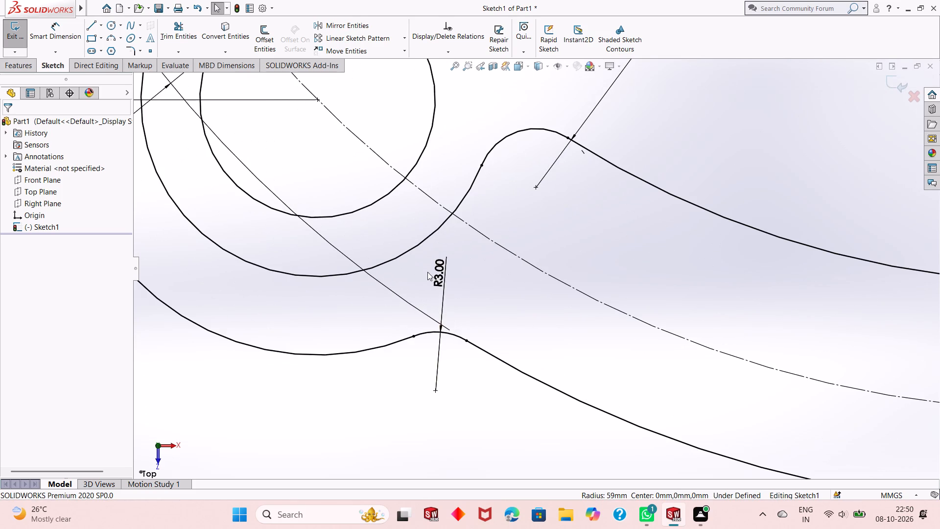
scroll(411, 351, "down", 2)
scroll(410, 350, "up", 2)
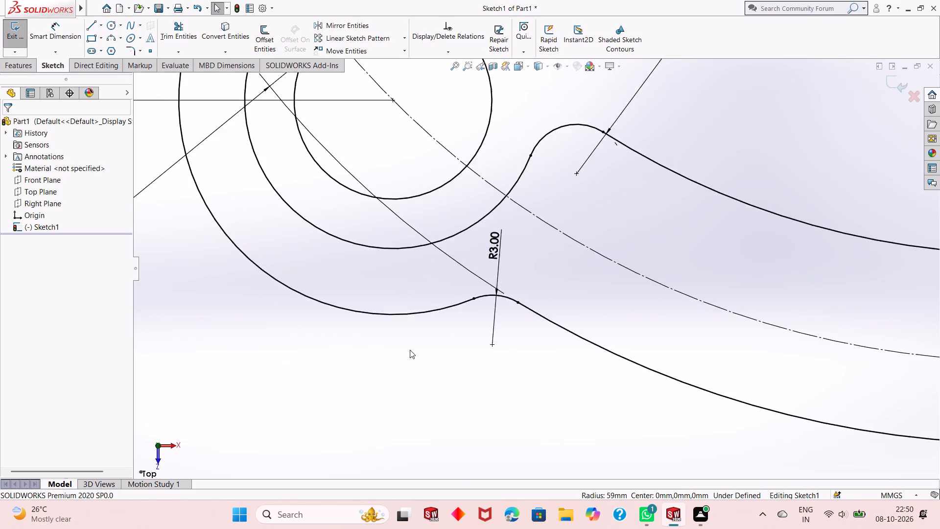
scroll(410, 350, "up", 13)
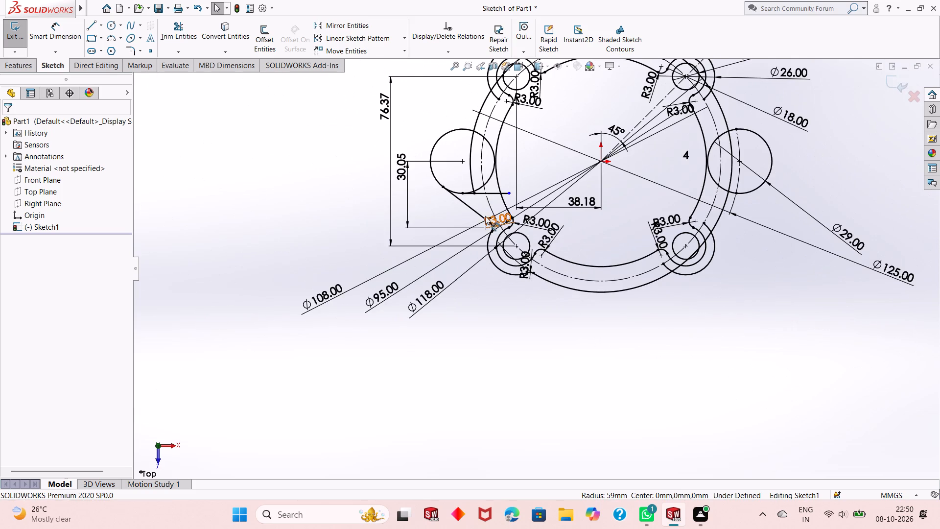
scroll(485, 216, "up", 1)
Trim the 118 mm arc inside the left 29 mm circle and its short remnant below the circle.
scroll(521, 103, "down", 3)
scroll(520, 186, "down", 2)
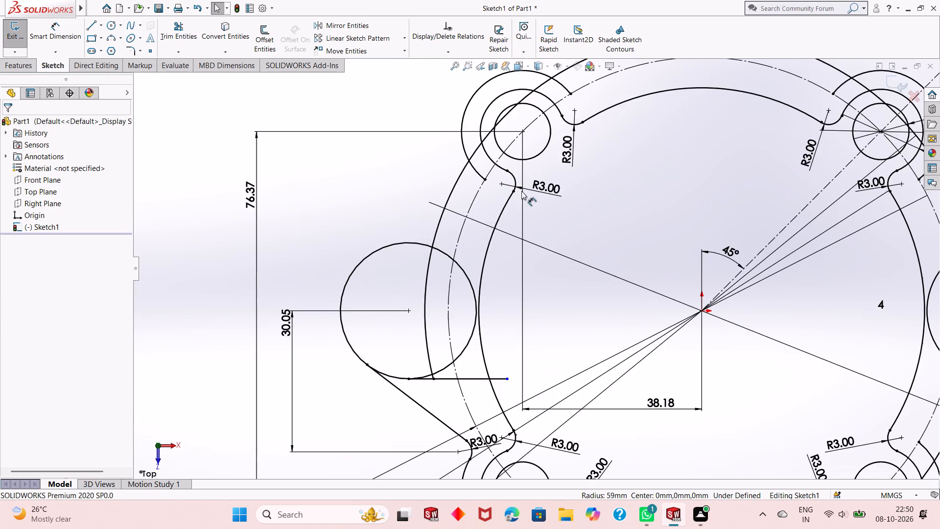
scroll(478, 246, "down", 1)
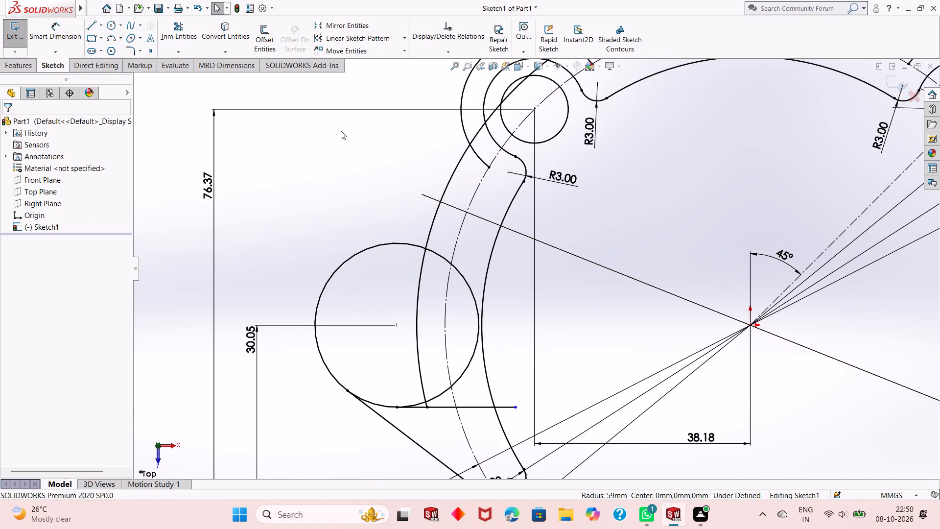
left_click(176, 33)
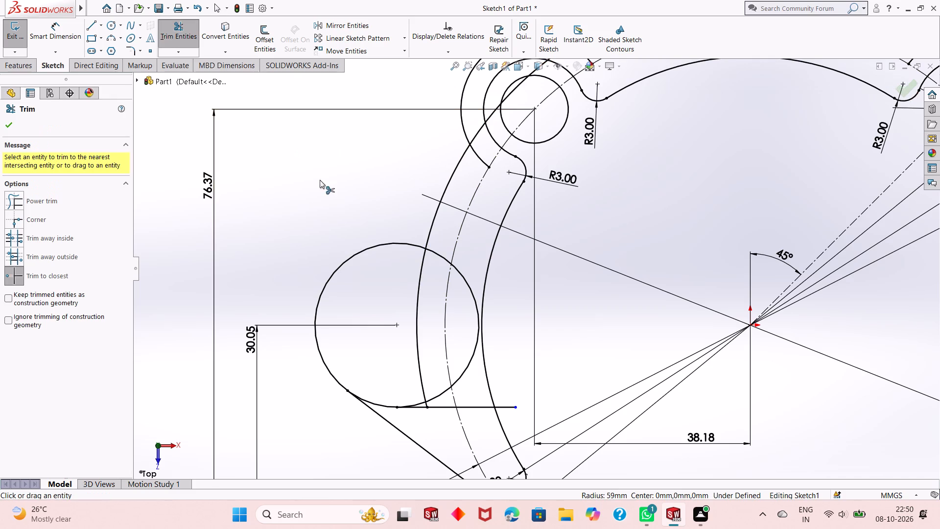
left_click(419, 342)
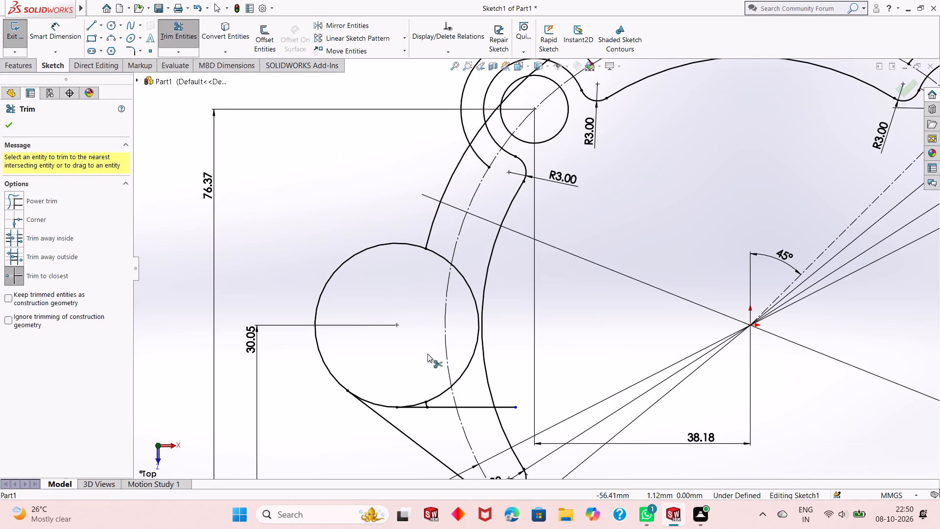
scroll(428, 404, "up", 1)
scroll(458, 389, "down", 6)
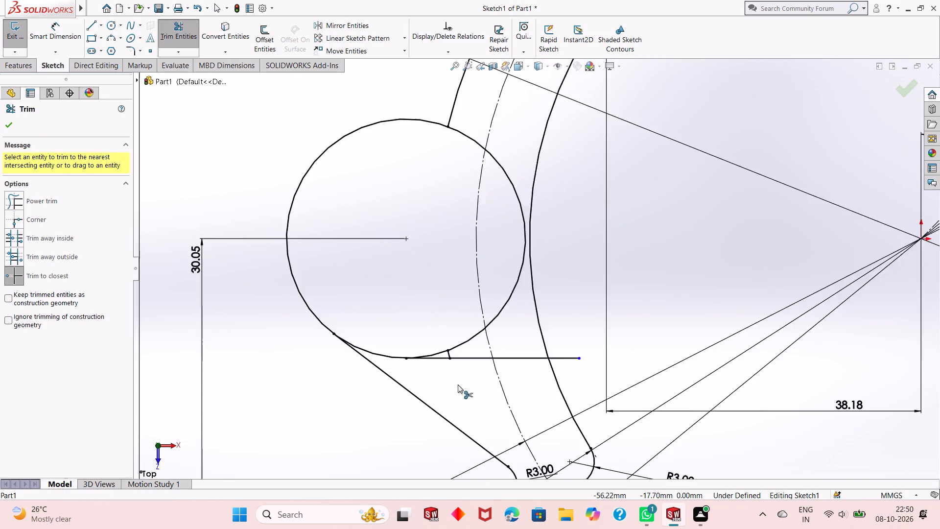
scroll(458, 385, "down", 2)
left_click(453, 330)
scroll(454, 356, "up", 2)
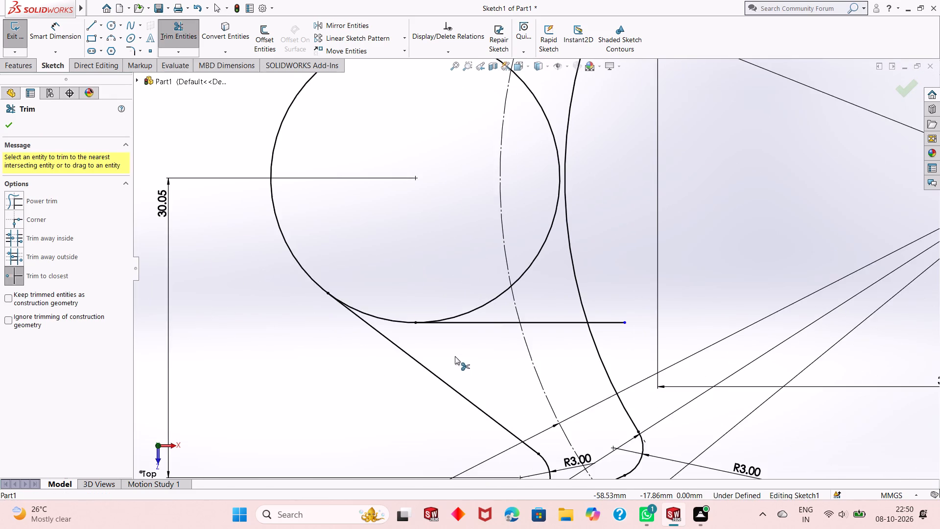
Trim the 118 mm arc between the left 29 mm circle and the upper-left 18 mm arc.
scroll(455, 356, "up", 5)
scroll(588, 90, "down", 1)
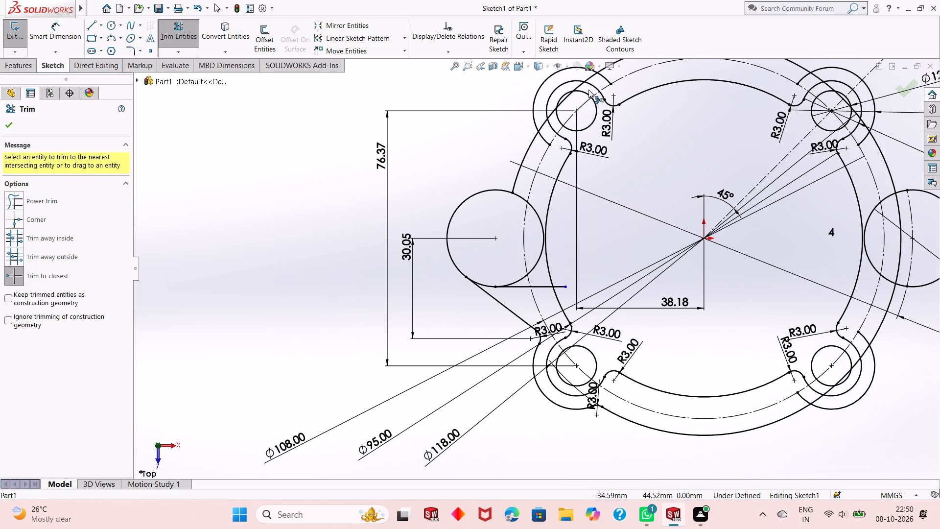
scroll(588, 90, "down", 1)
scroll(560, 128, "down", 2)
left_click(440, 302)
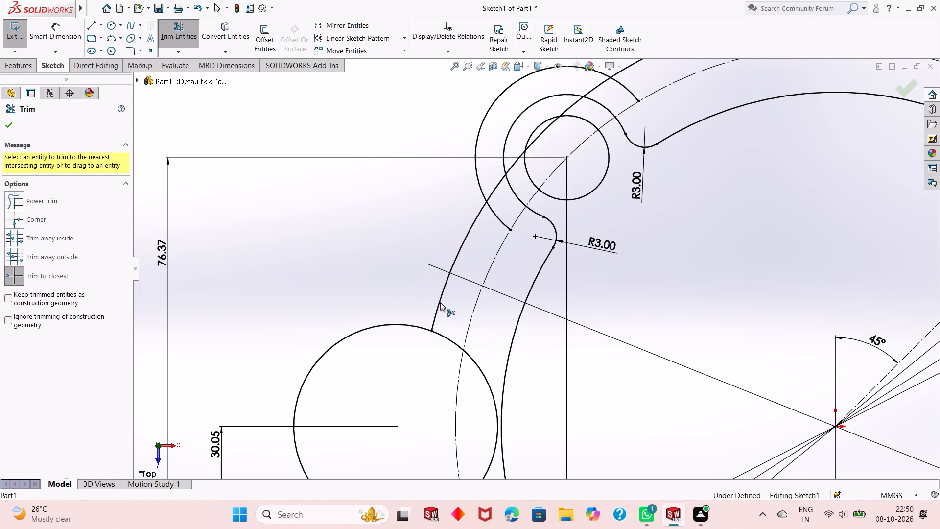
left_click(494, 191)
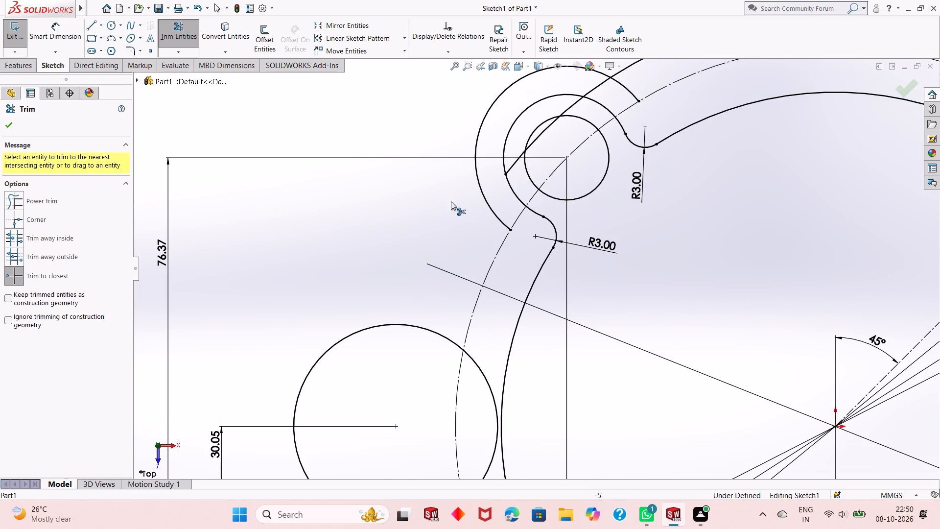
right_click(387, 200)
left_click(419, 233)
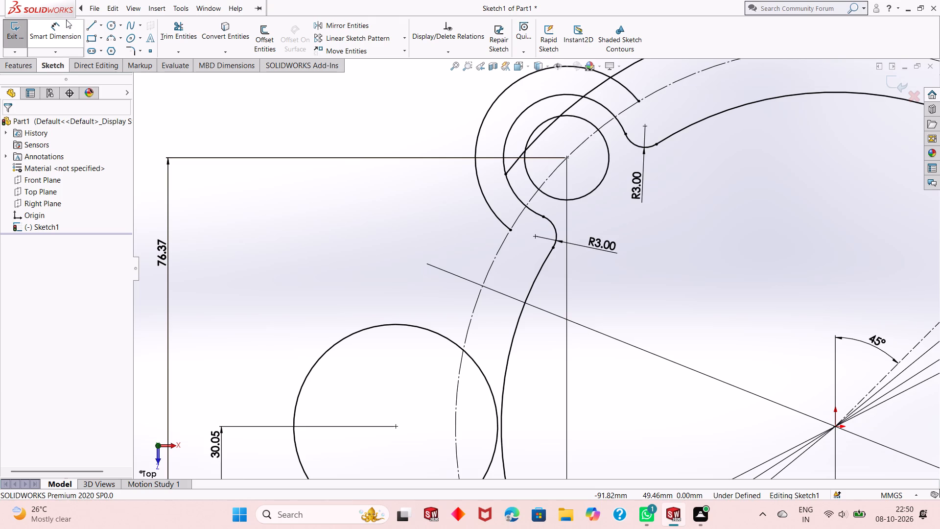
Sketch a horizontal line about 21 mm long from the top of the left 29 mm circle toward the ring.
left_click(94, 25)
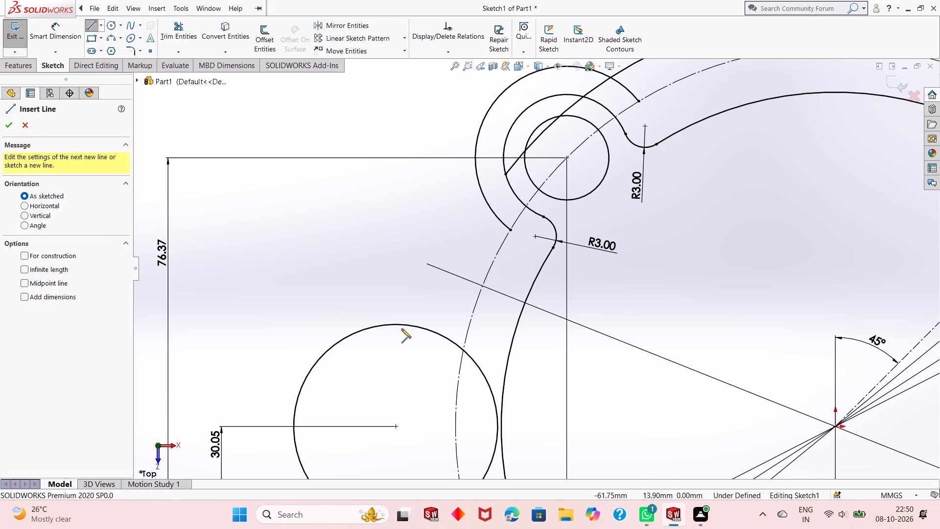
left_click(396, 324)
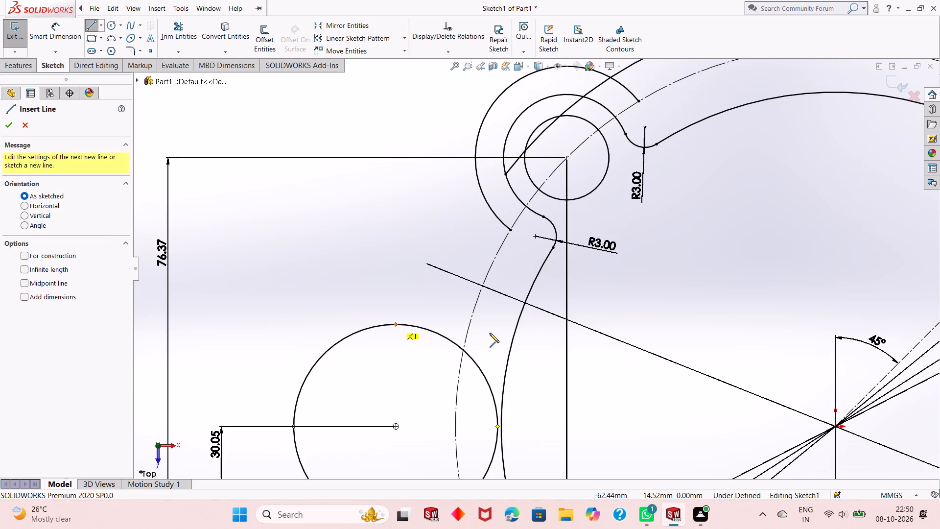
left_click(543, 324)
right_click(543, 324)
left_click(545, 325)
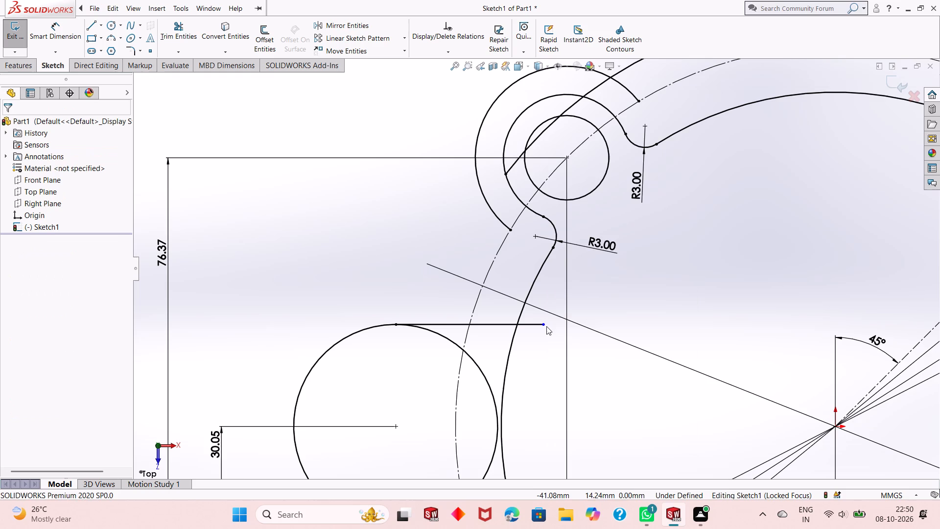
Sketch a line about 29 mm long, tangent to the left 29 mm circle's upper side, up to the upper-left 26 mm arc.
left_click(91, 30)
left_click(377, 325)
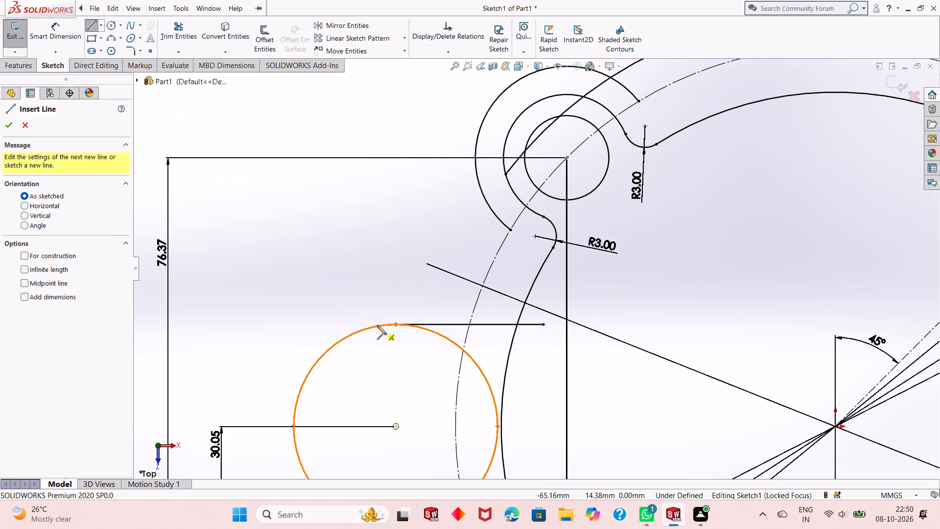
left_click(504, 224)
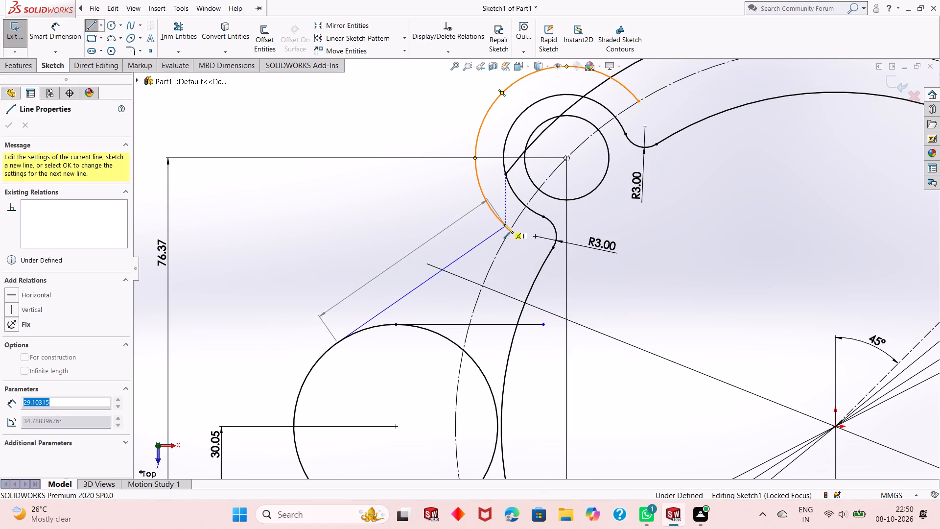
right_click(433, 213)
left_click(458, 222)
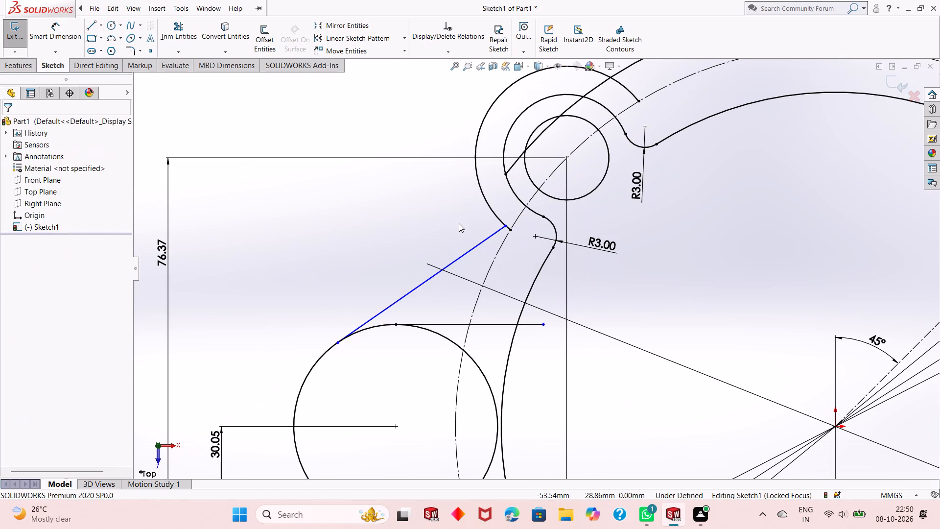
Fillet the corner between the new tangent line and the upper-left 26 mm arc with a 3 mm radius.
left_click(126, 53)
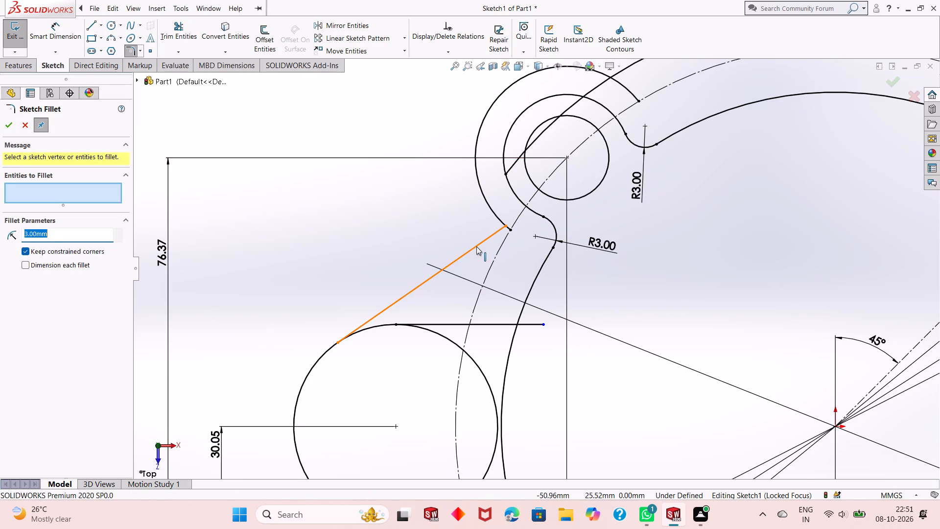
left_click(476, 246)
left_click(486, 204)
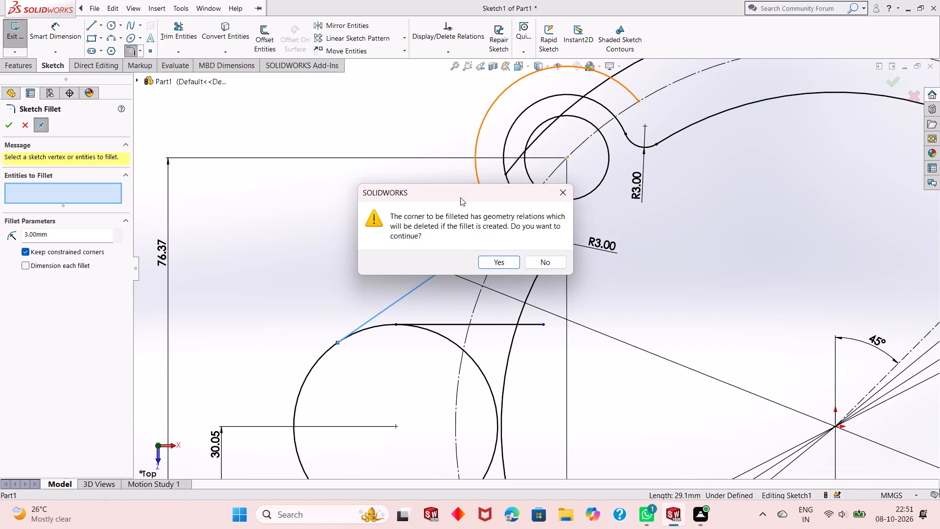
left_click(481, 264)
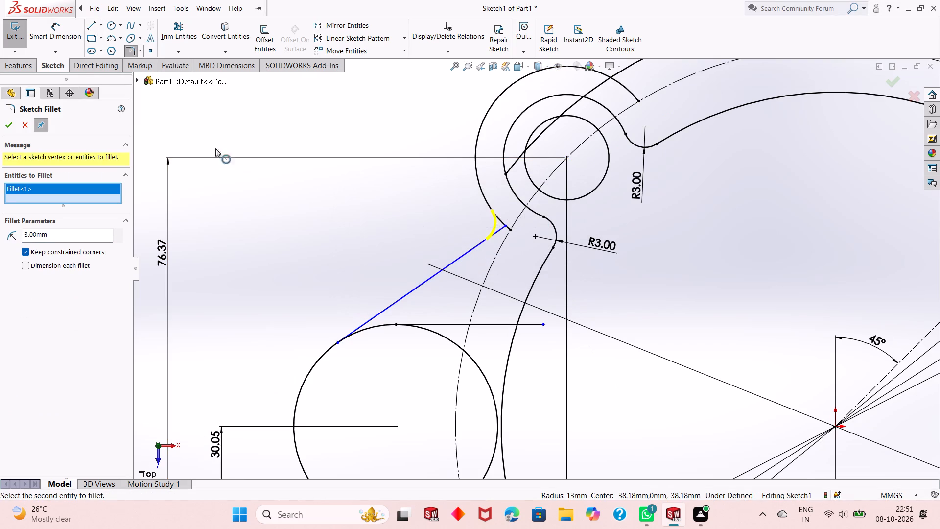
left_click(5, 124)
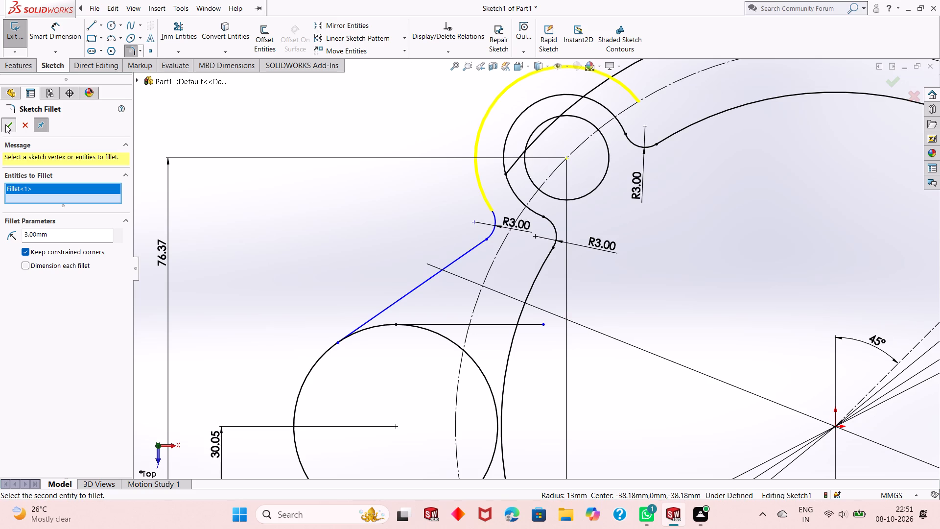
left_click(5, 124)
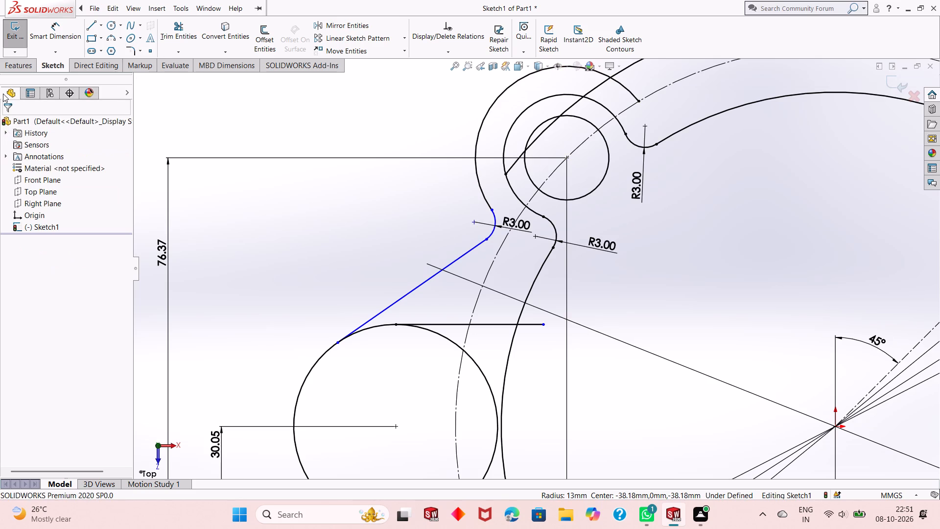
Dimension the vertical distance between the new fillet's centre and the left 29 mm circle's centre.
left_click(73, 42)
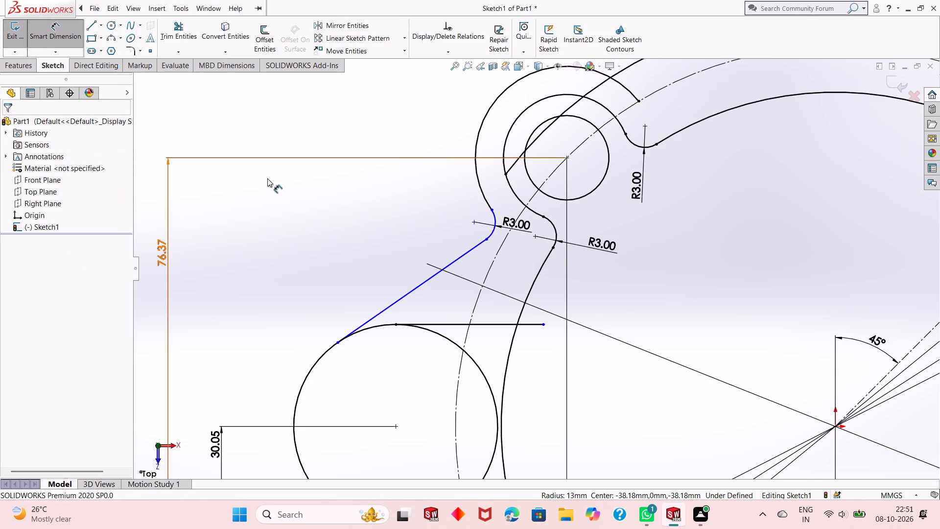
left_click(477, 222)
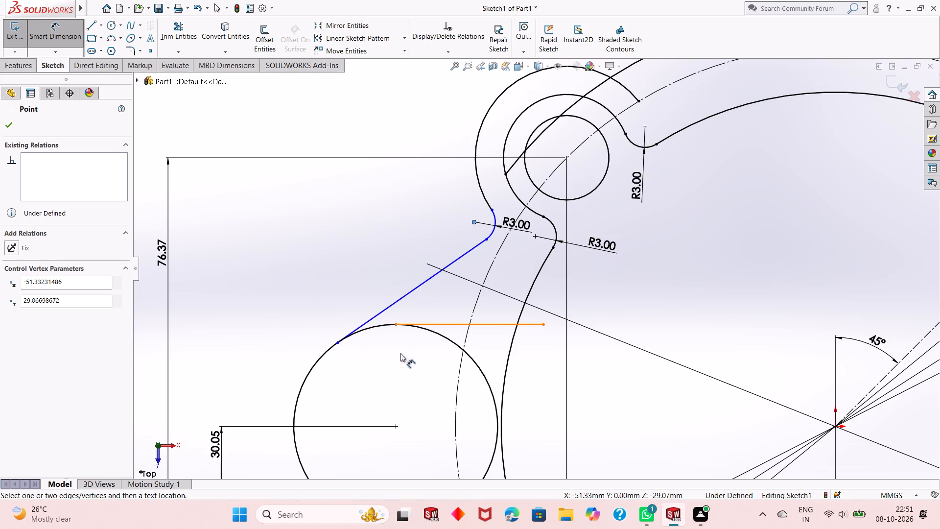
left_click(395, 424)
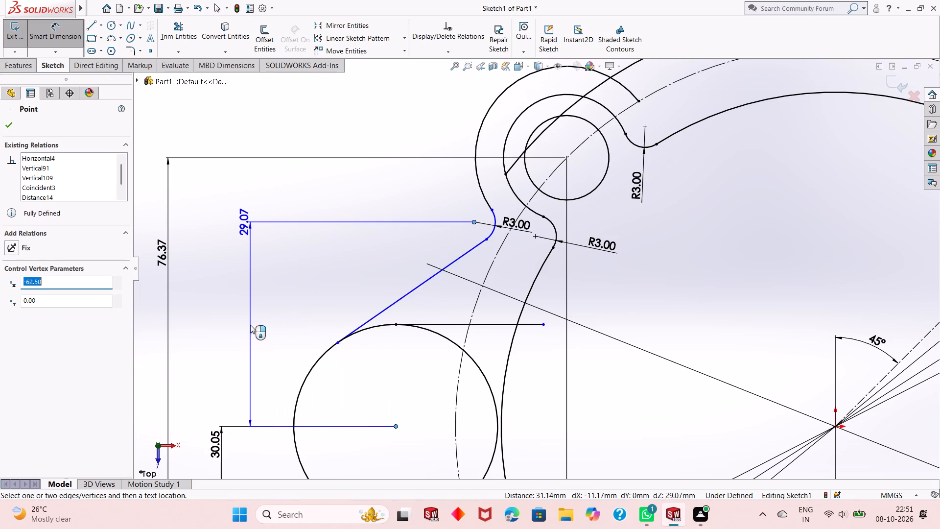
left_click(250, 325)
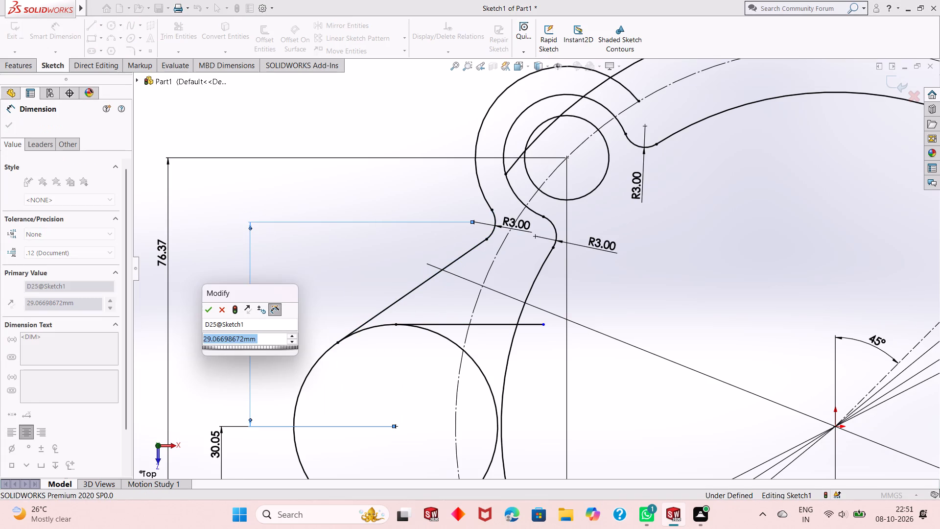
key("Return")
scroll(282, 228, "down", 2)
scroll(282, 228, "up", 2)
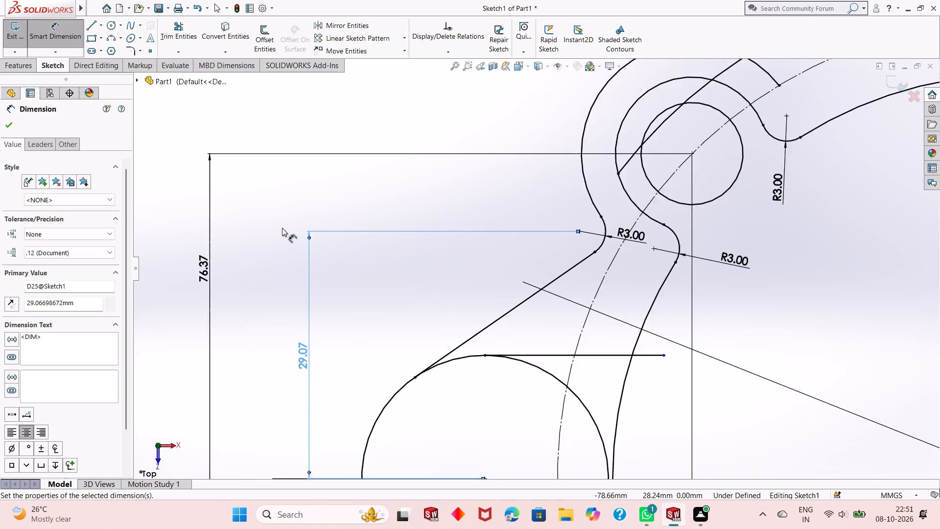
scroll(282, 228, "up", 6)
scroll(544, 384, "down", 2)
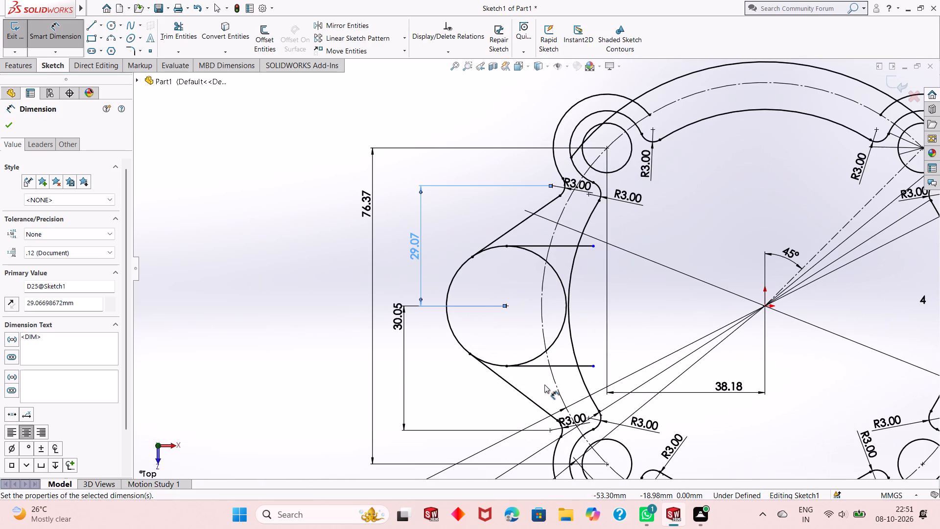
left_click(321, 222)
Examine the new upper-left fillet, its tangent line and the left lug against the surrounding outline.
scroll(606, 184, "down", 2)
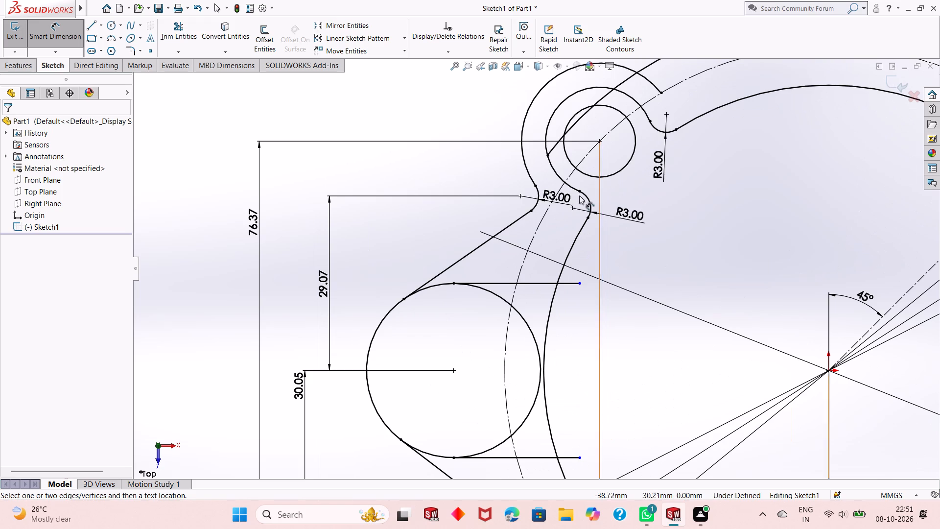
scroll(514, 241, "up", 2)
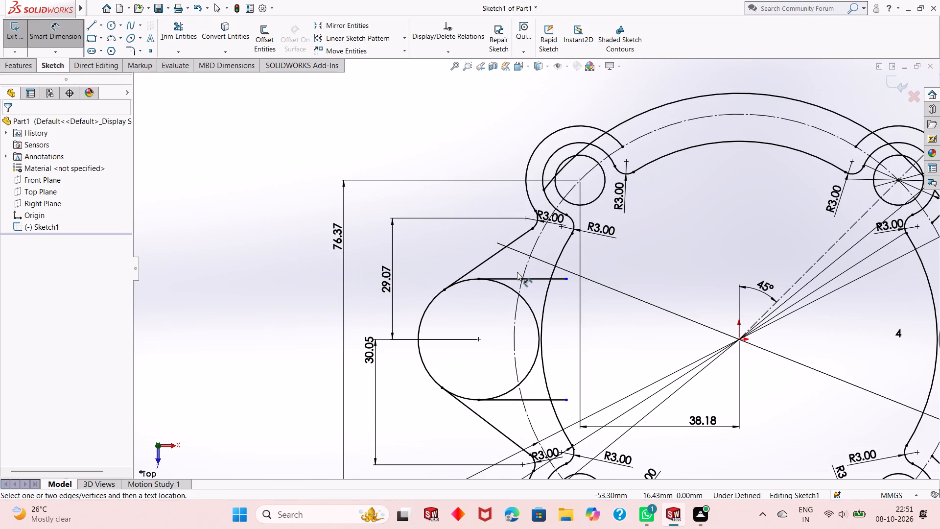
scroll(553, 194, "down", 3)
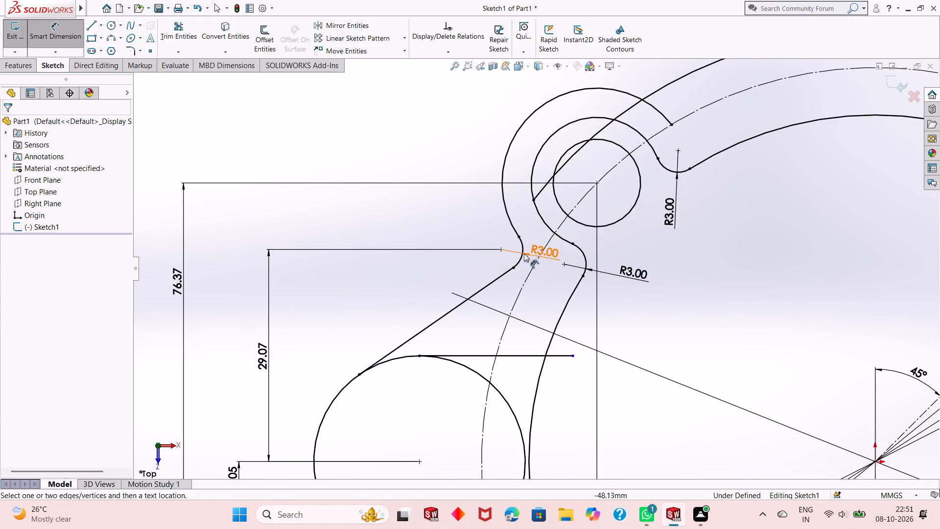
scroll(523, 254, "down", 2)
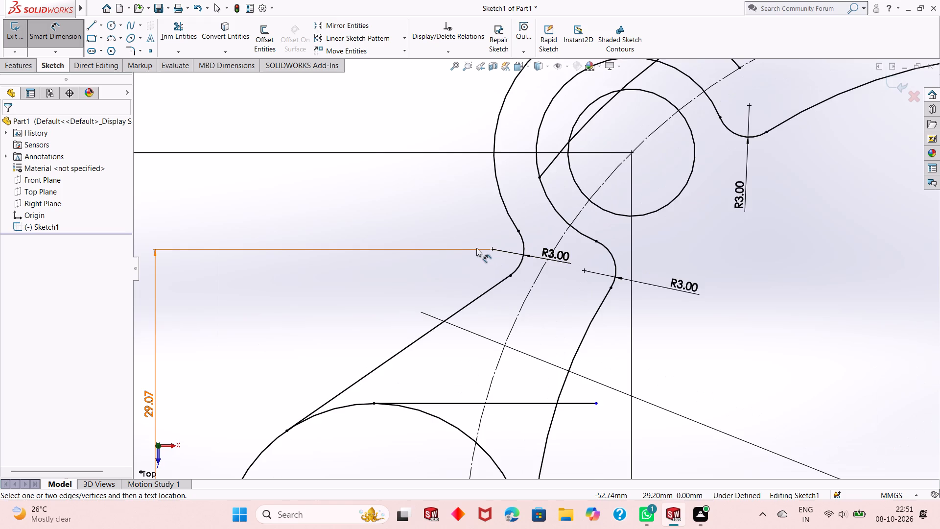
scroll(466, 245, "down", 3)
scroll(420, 251, "up", 11)
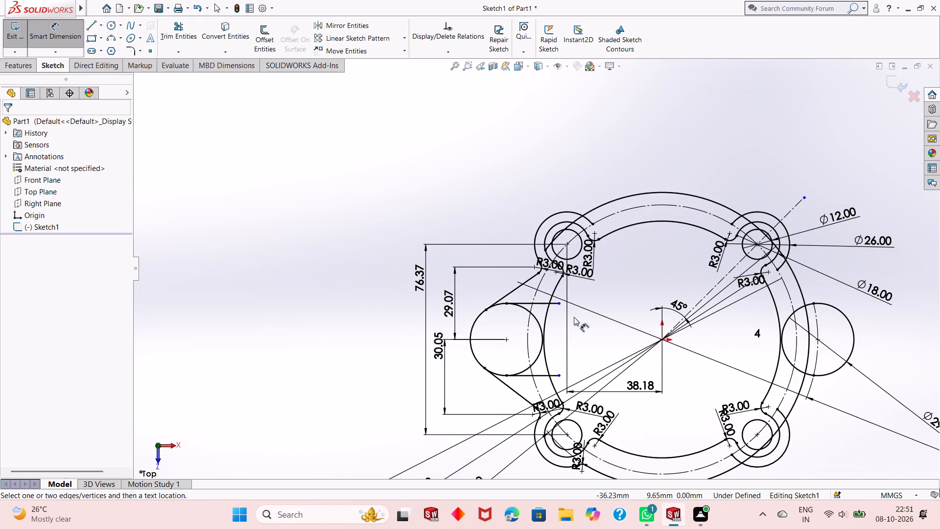
scroll(578, 321, "down", 3)
scroll(473, 317, "up", 2)
scroll(610, 359, "down", 2)
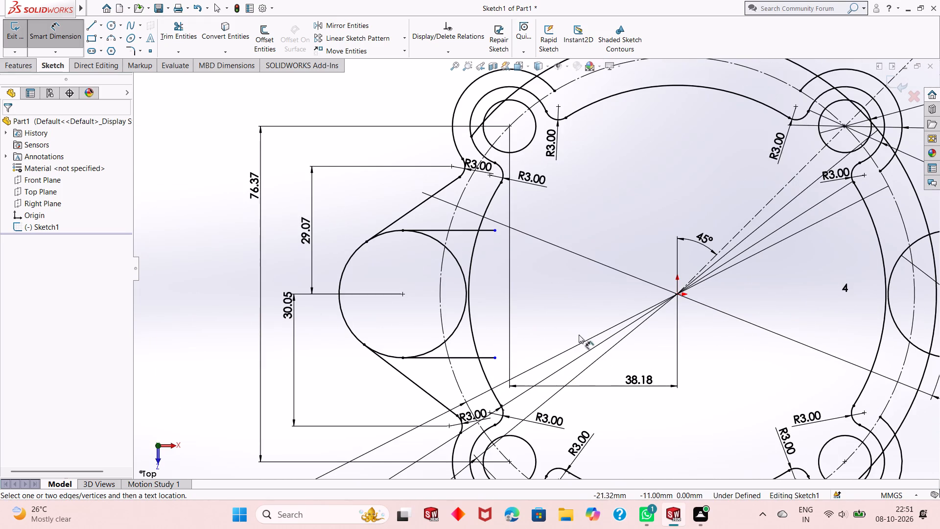
scroll(560, 290, "down", 1)
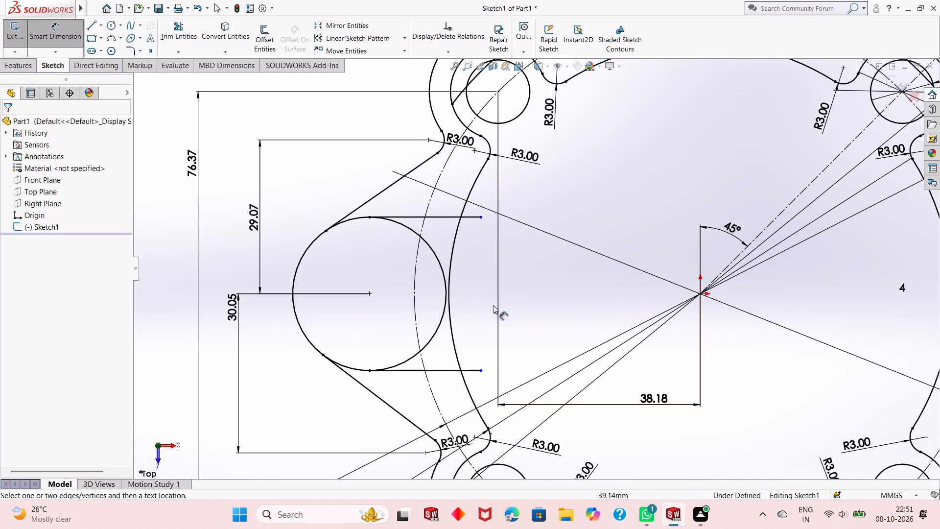
scroll(449, 129, "down", 4)
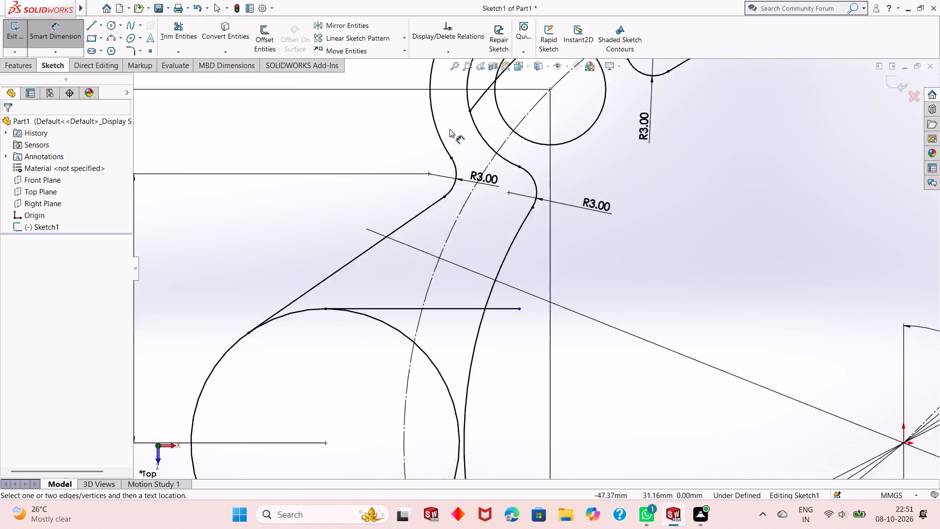
scroll(466, 192, "down", 2)
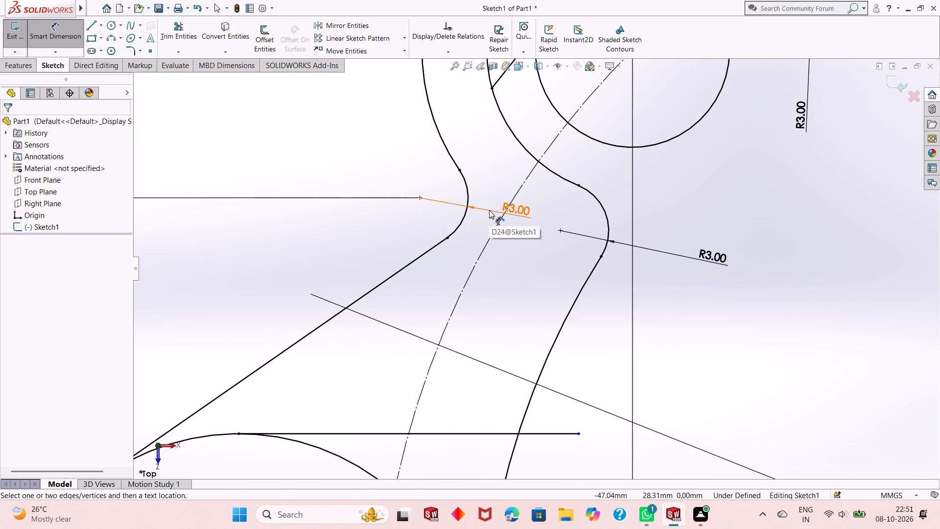
scroll(353, 193, "down", 3)
scroll(352, 193, "up", 11)
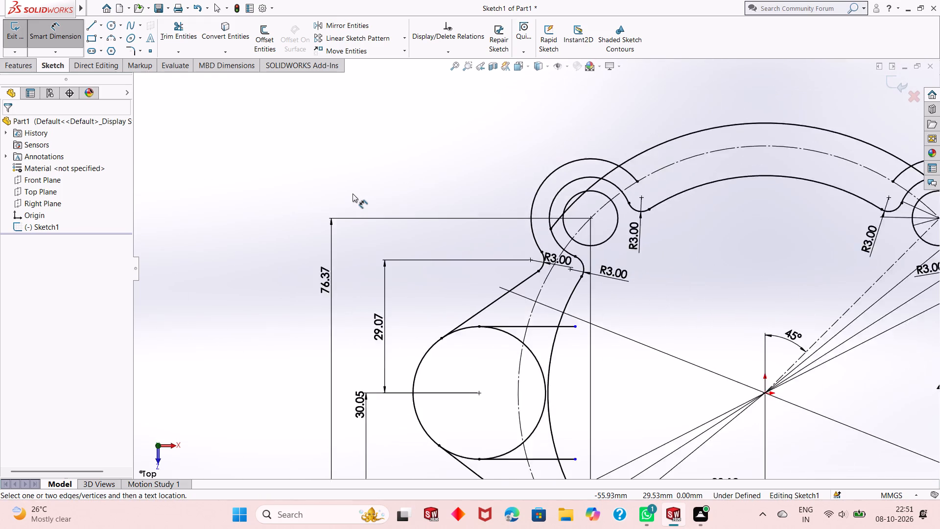
scroll(352, 193, "up", 3)
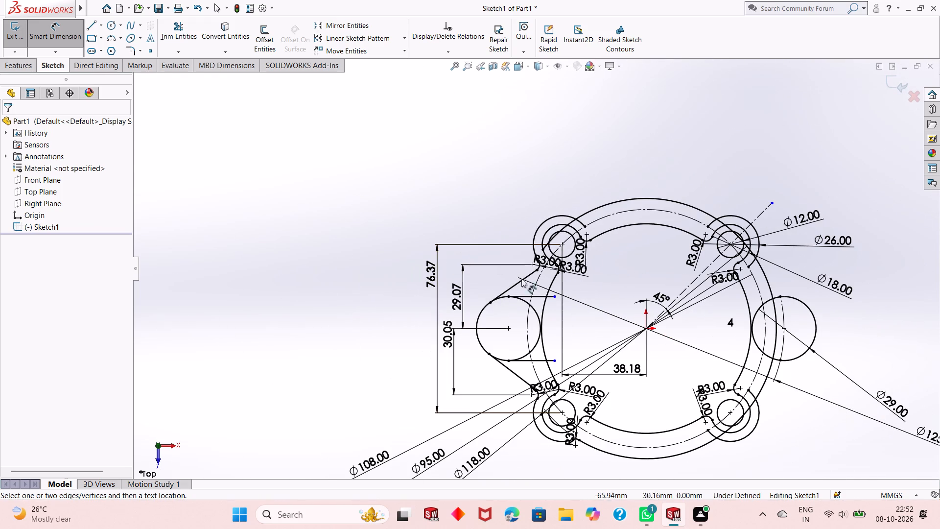
scroll(514, 323, "up", 3)
scroll(560, 295, "down", 9)
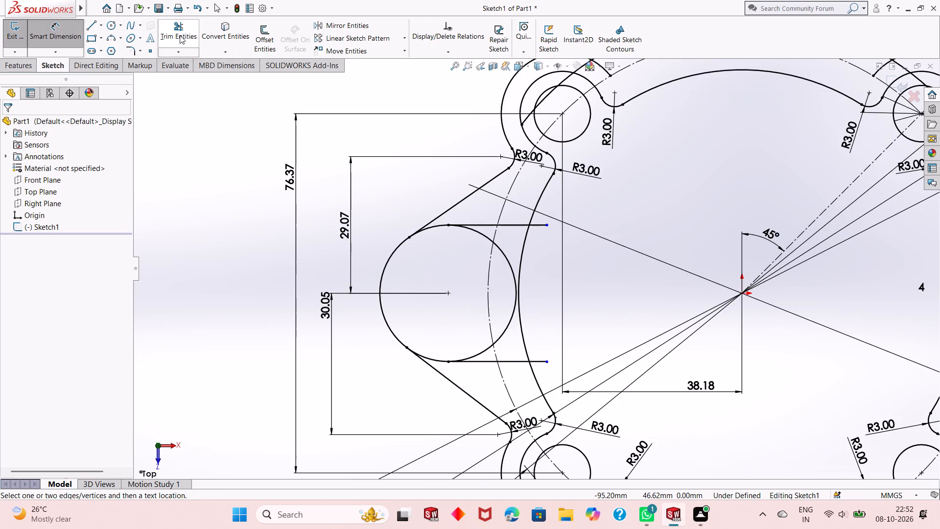
Trim the ends of the two horizontal lines of the left lug that extend past the inner 95 mm arc.
left_click(180, 35)
scroll(534, 282, "down", 2)
scroll(534, 282, "up", 1)
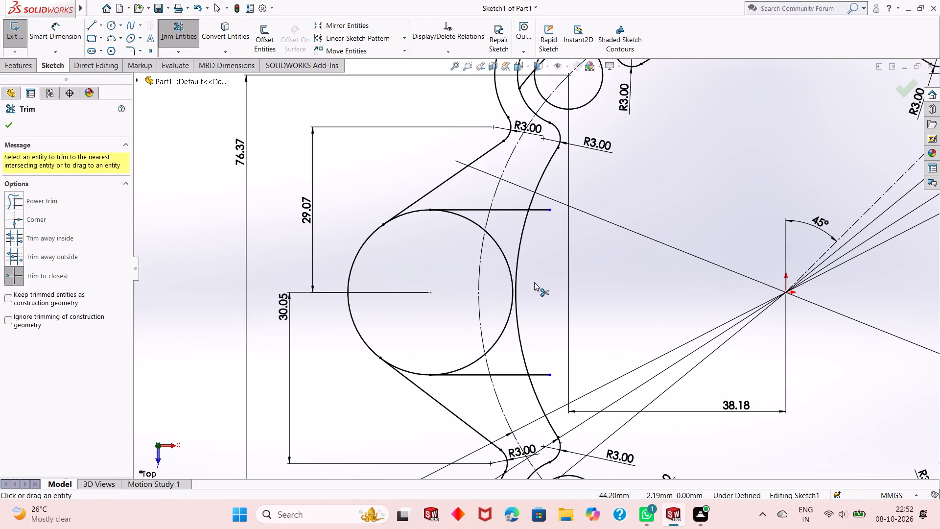
left_click(539, 208)
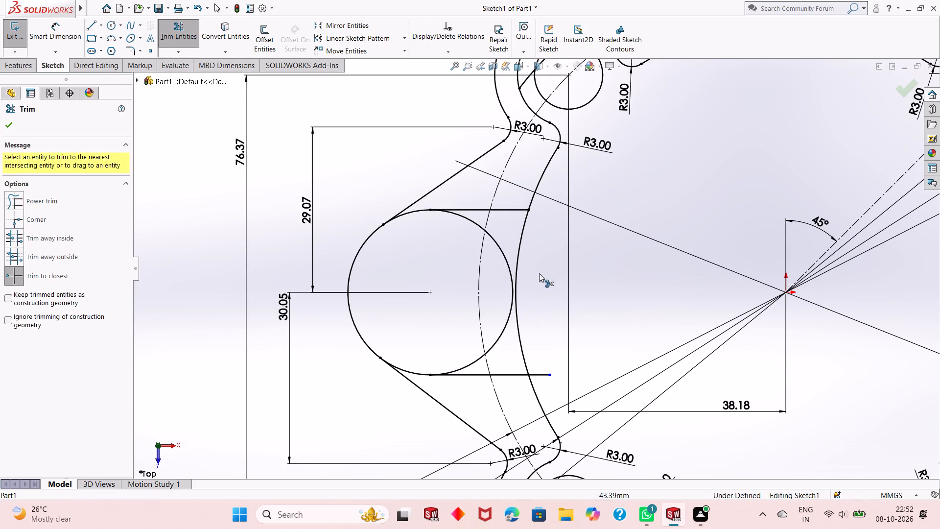
left_click(545, 373)
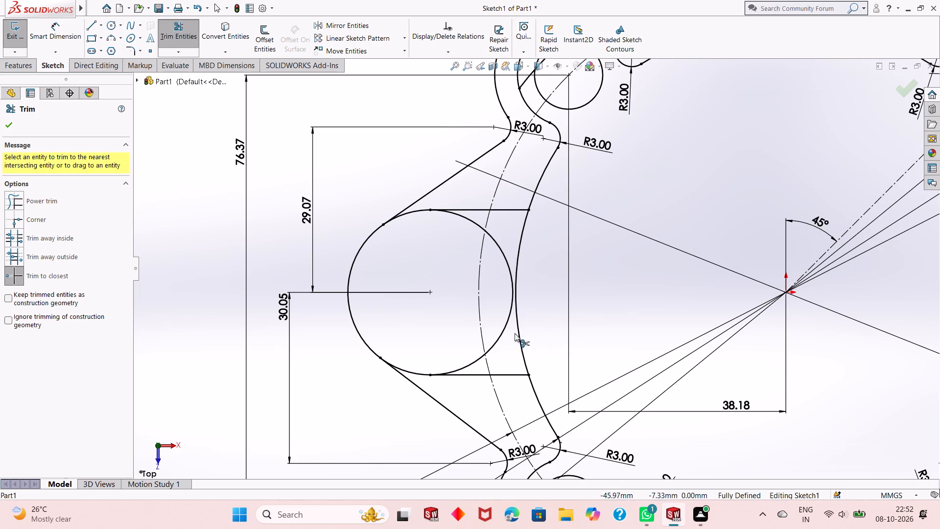
Trim away the ring-side portion of the left 29 mm circle between the two horizontal lines.
left_click(492, 349)
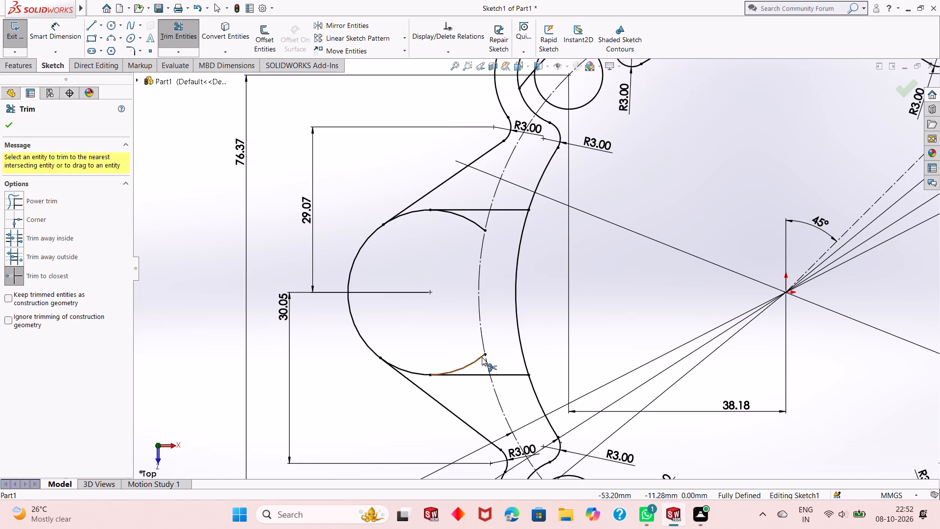
left_click(479, 359)
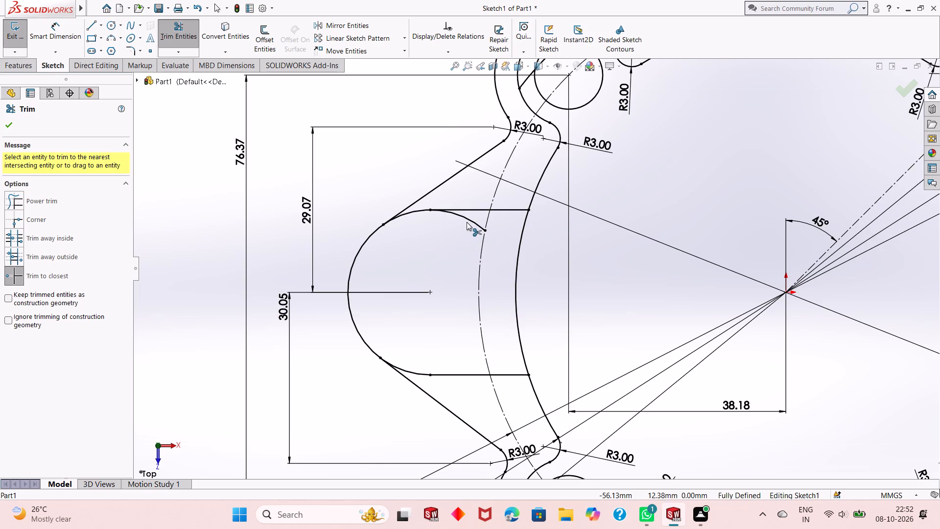
left_click(467, 220)
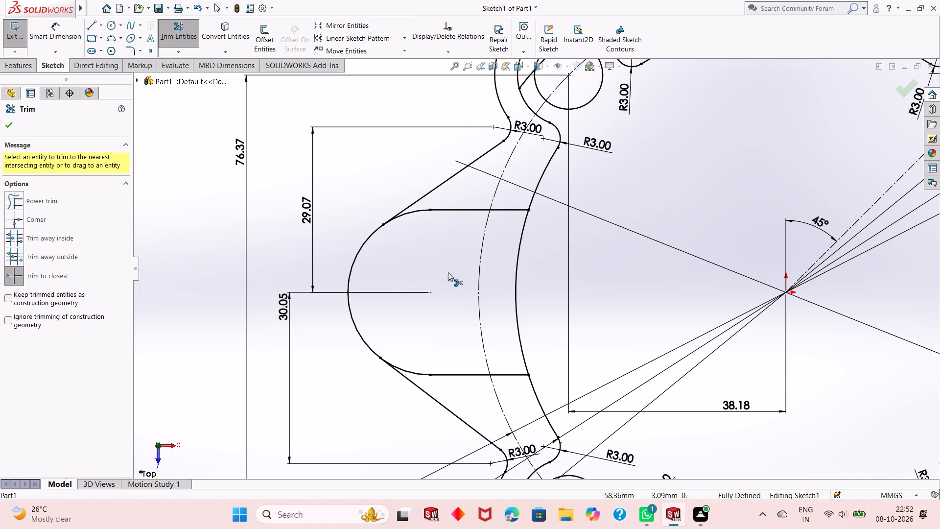
right_click(203, 235)
left_click(222, 266)
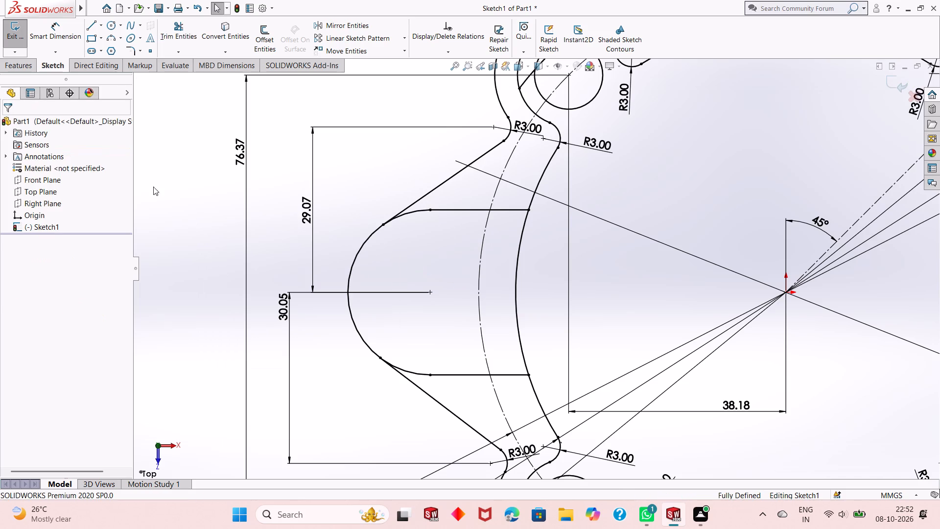
Sketch a circle about 17 mm in diameter inside the left lug, centred on the lug arc's centre point.
left_click(110, 23)
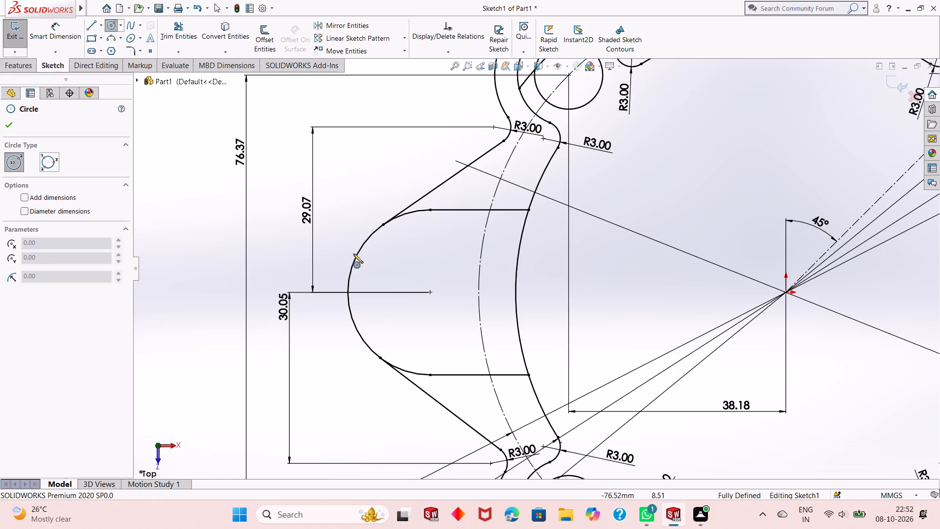
left_click(430, 294)
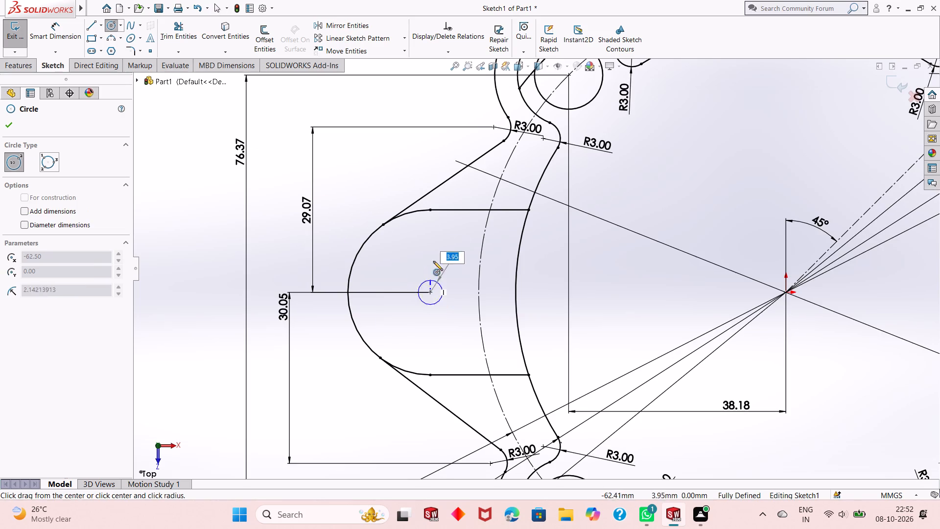
left_click(440, 245)
right_click_drag(198, 204, 172, 222)
right_click(172, 222)
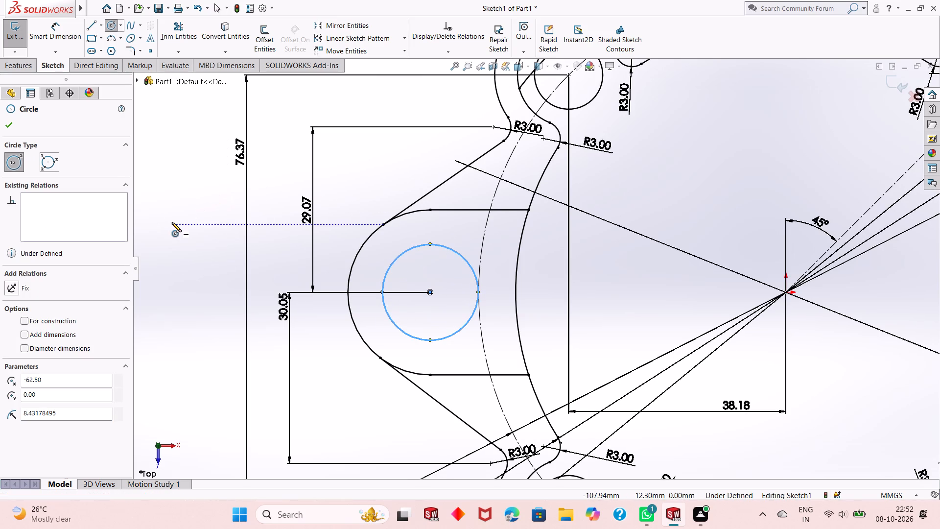
left_click(191, 229)
Dimension the diameter of the new circle in the left lug as 16 mm.
left_click(73, 31)
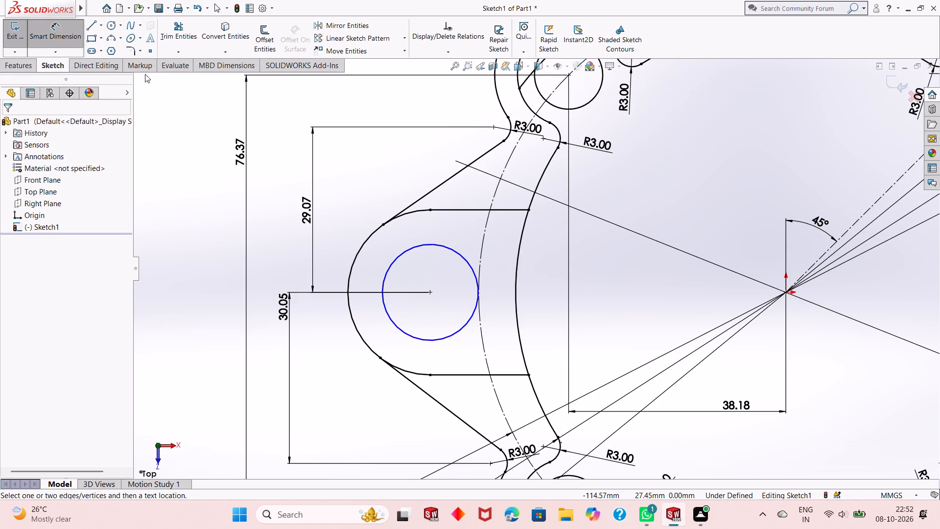
left_click(399, 331)
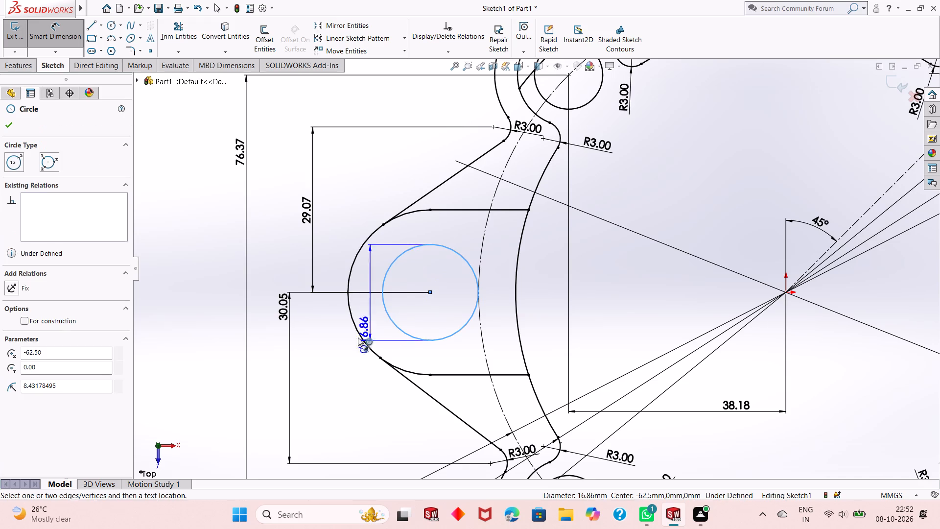
left_click(275, 386)
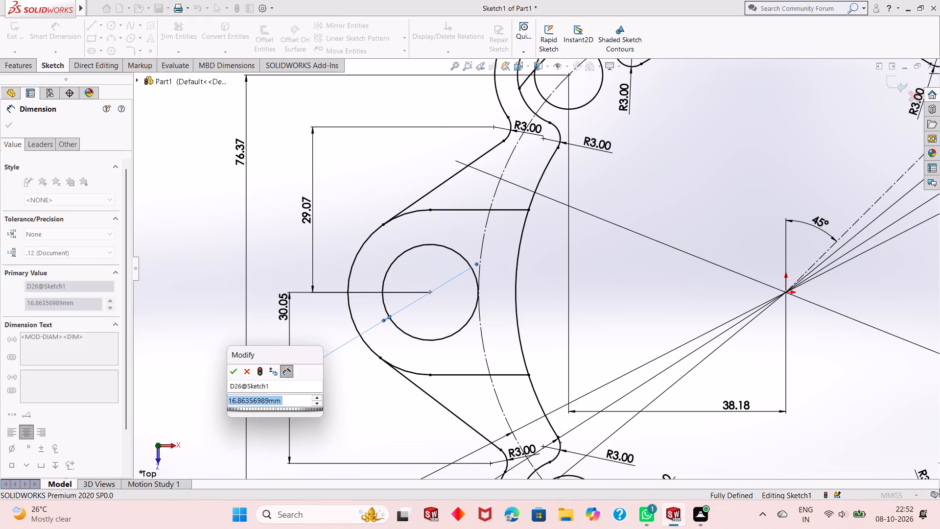
type("16")
key("Return")
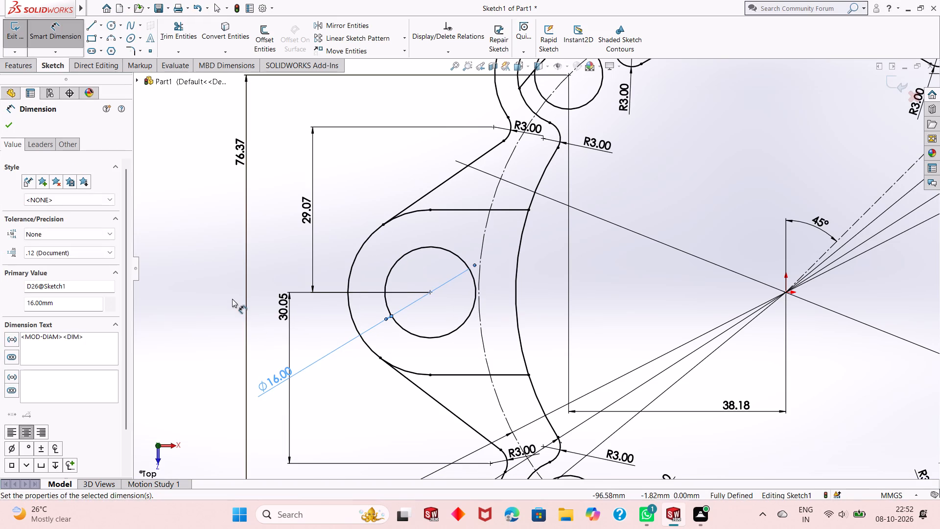
right_click(221, 291)
left_click(240, 324)
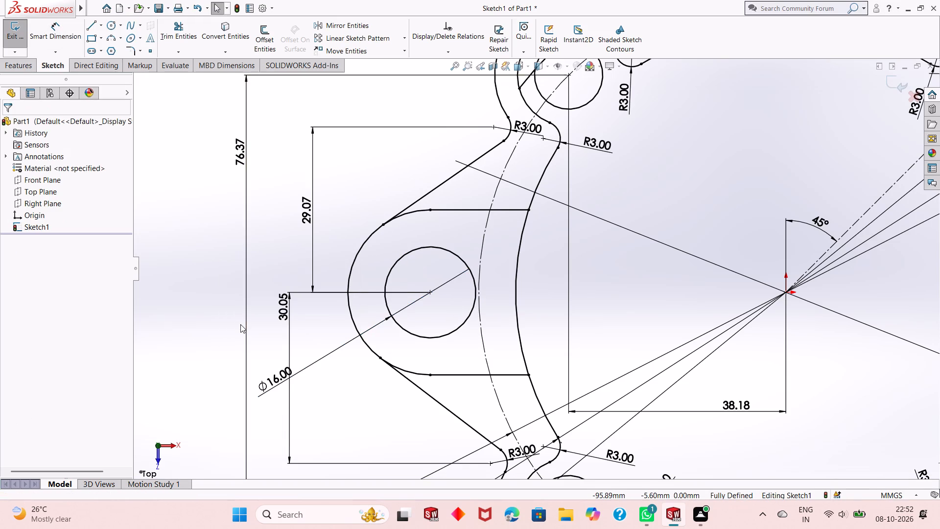
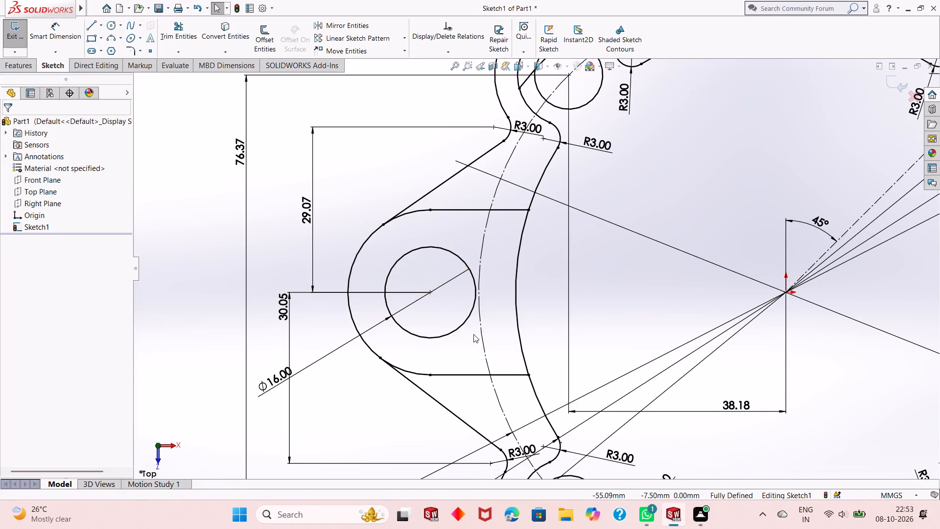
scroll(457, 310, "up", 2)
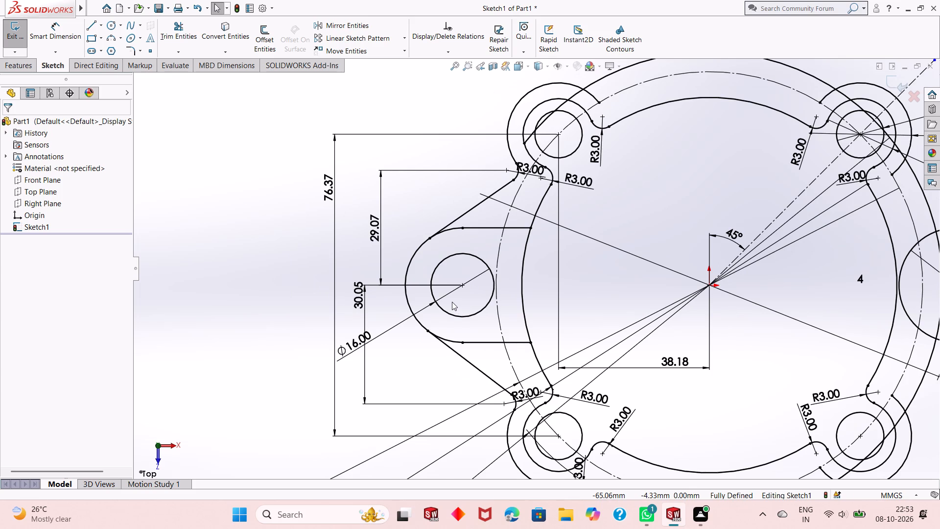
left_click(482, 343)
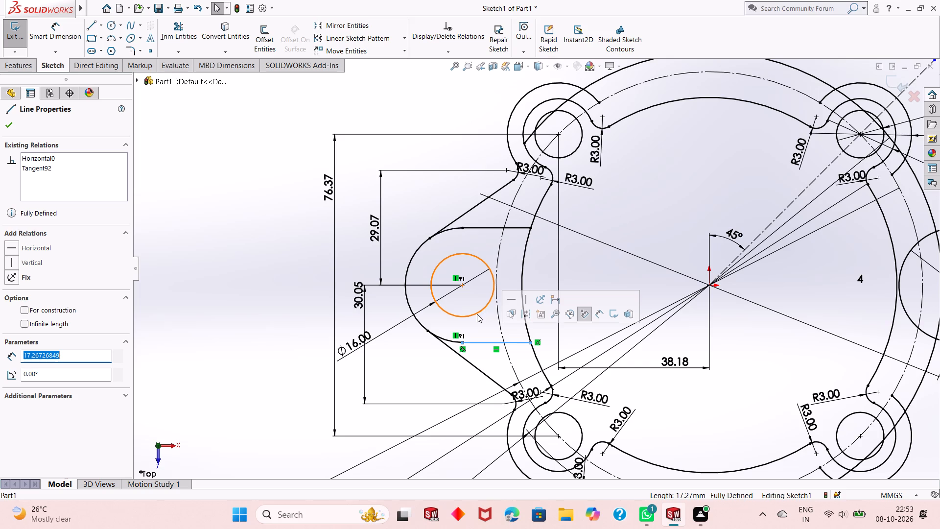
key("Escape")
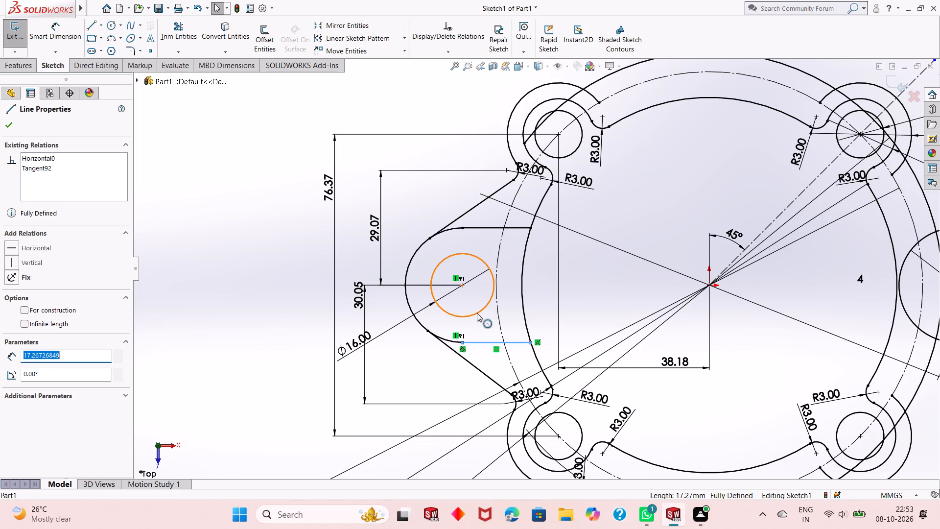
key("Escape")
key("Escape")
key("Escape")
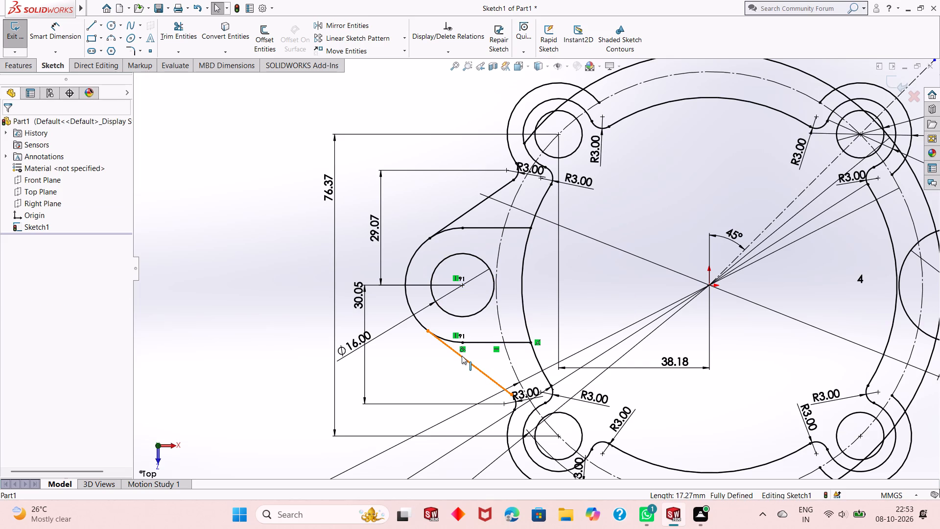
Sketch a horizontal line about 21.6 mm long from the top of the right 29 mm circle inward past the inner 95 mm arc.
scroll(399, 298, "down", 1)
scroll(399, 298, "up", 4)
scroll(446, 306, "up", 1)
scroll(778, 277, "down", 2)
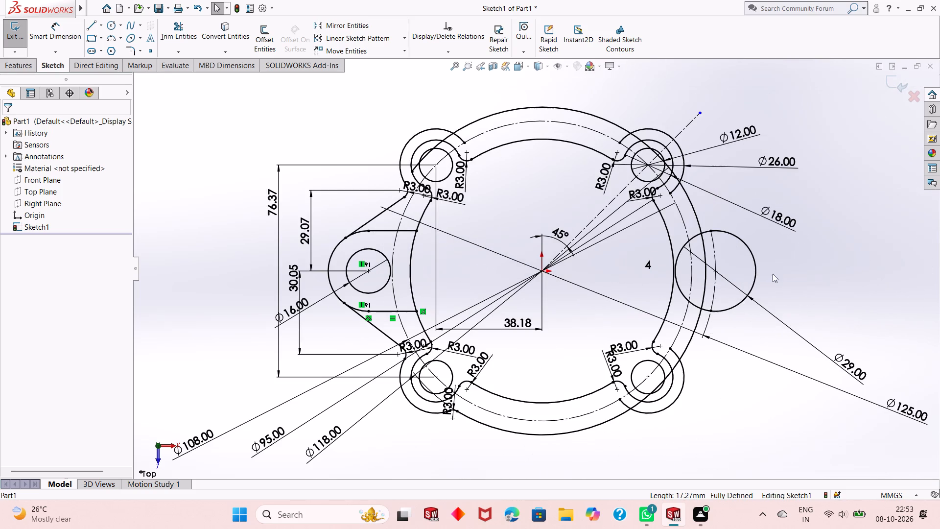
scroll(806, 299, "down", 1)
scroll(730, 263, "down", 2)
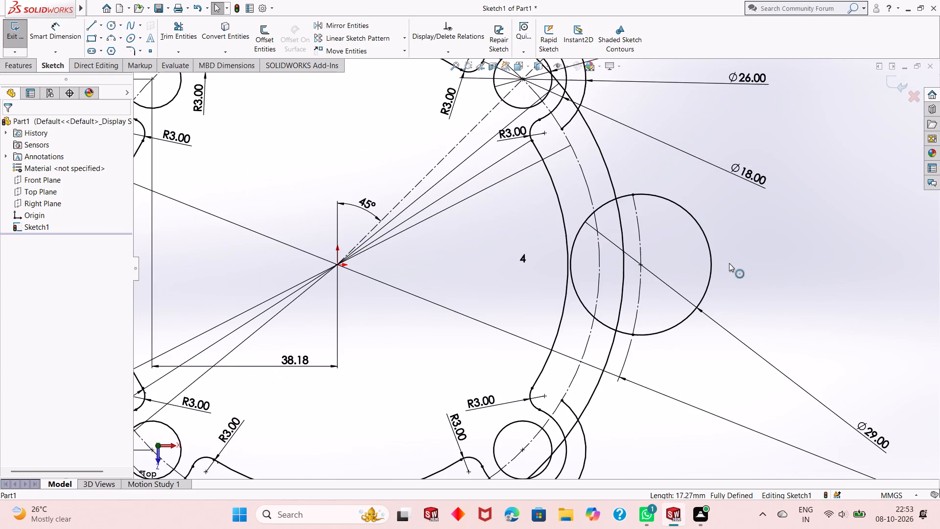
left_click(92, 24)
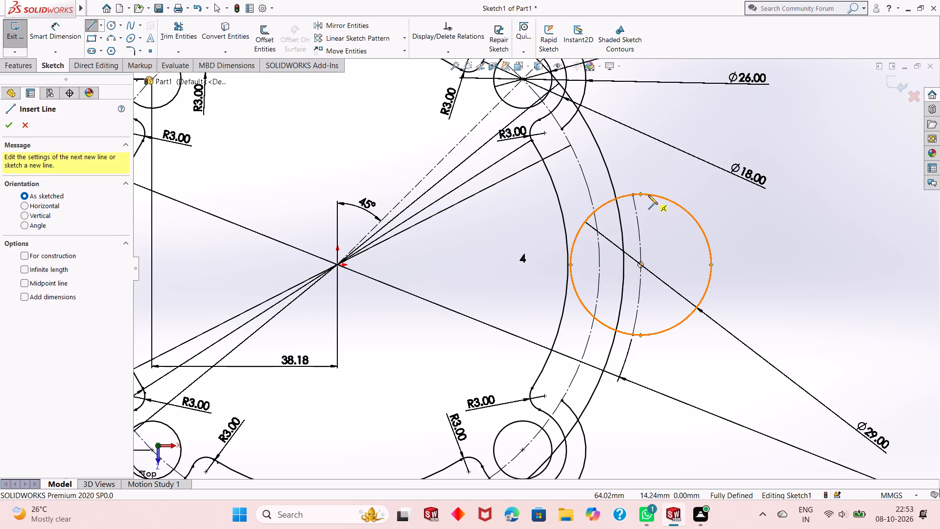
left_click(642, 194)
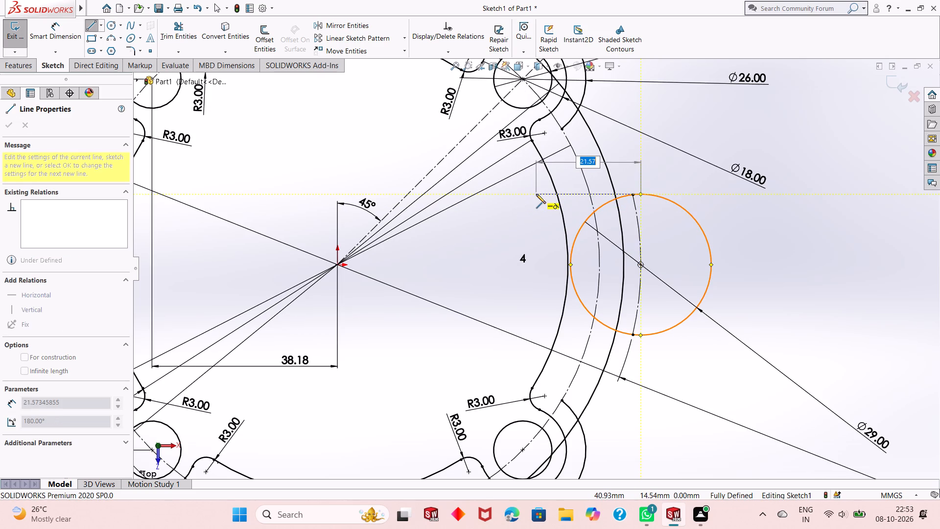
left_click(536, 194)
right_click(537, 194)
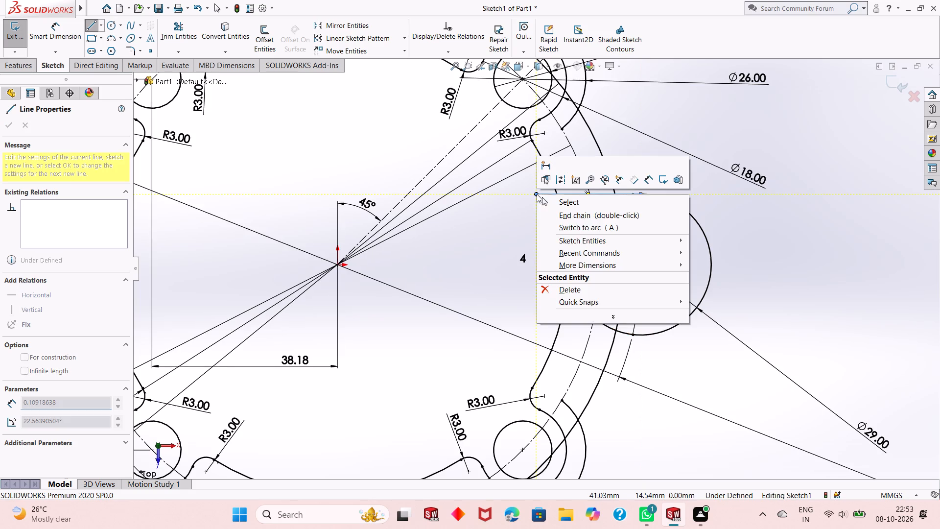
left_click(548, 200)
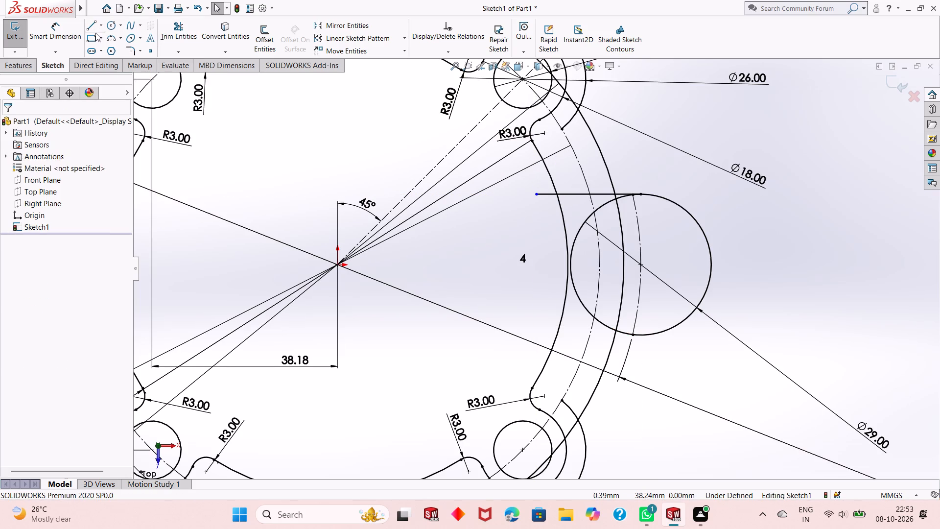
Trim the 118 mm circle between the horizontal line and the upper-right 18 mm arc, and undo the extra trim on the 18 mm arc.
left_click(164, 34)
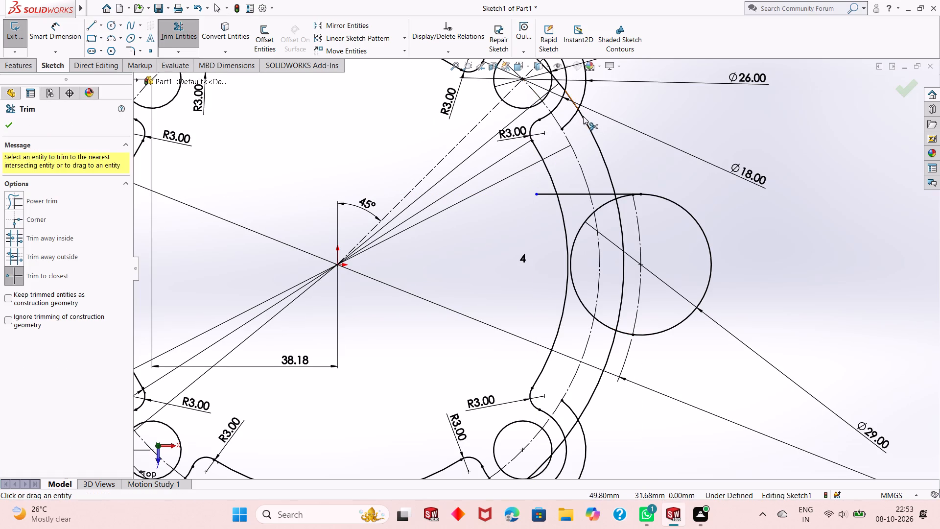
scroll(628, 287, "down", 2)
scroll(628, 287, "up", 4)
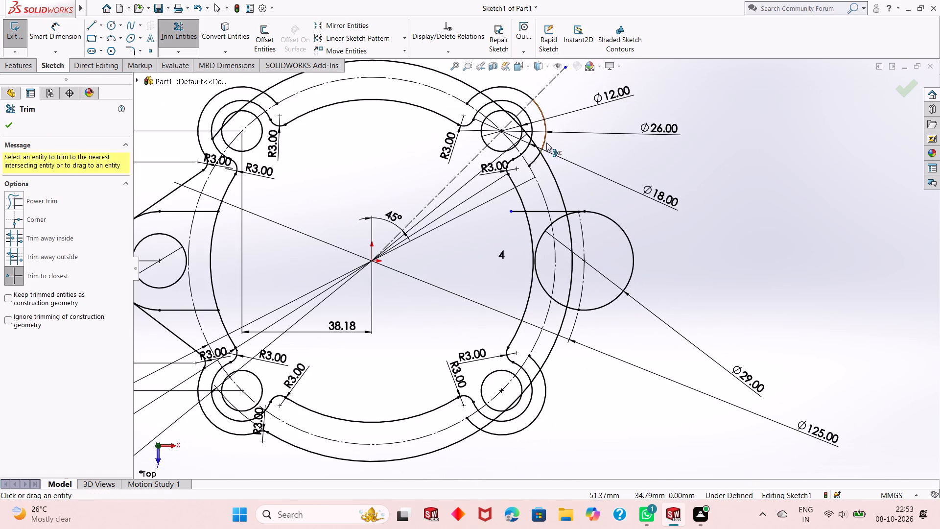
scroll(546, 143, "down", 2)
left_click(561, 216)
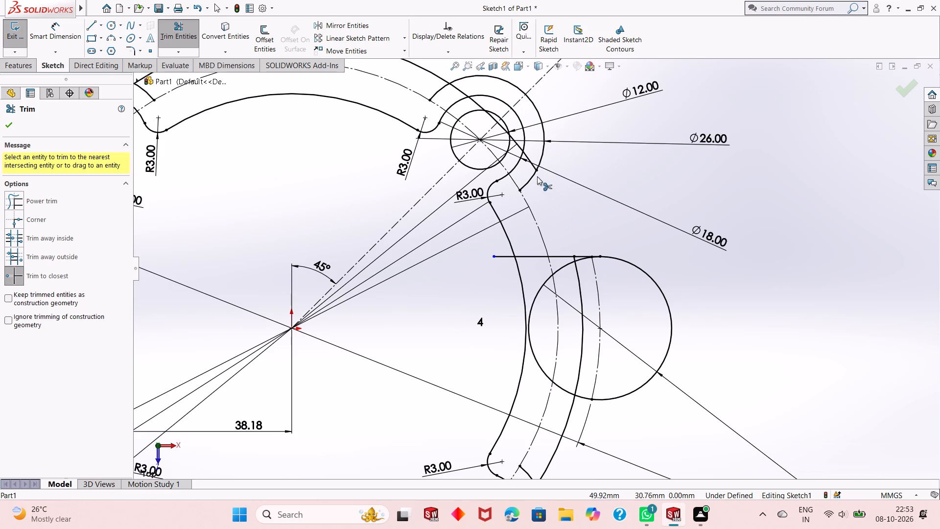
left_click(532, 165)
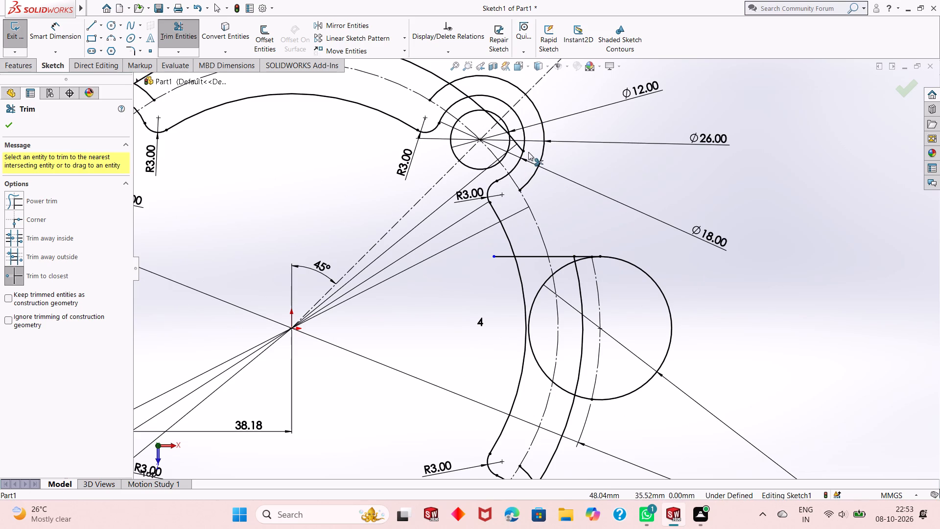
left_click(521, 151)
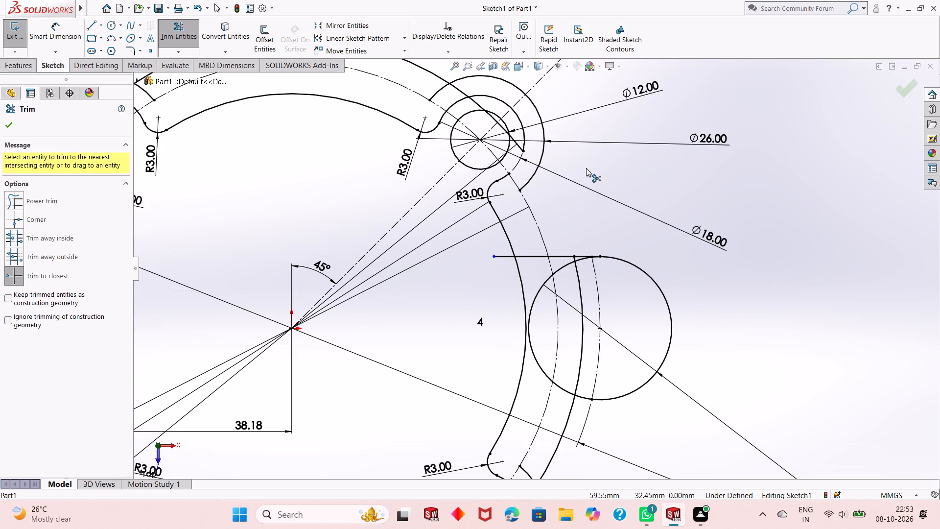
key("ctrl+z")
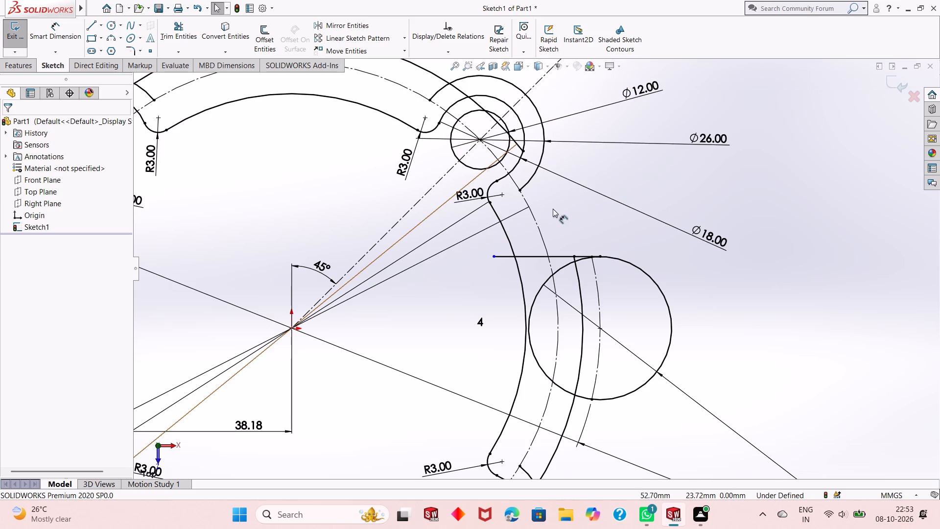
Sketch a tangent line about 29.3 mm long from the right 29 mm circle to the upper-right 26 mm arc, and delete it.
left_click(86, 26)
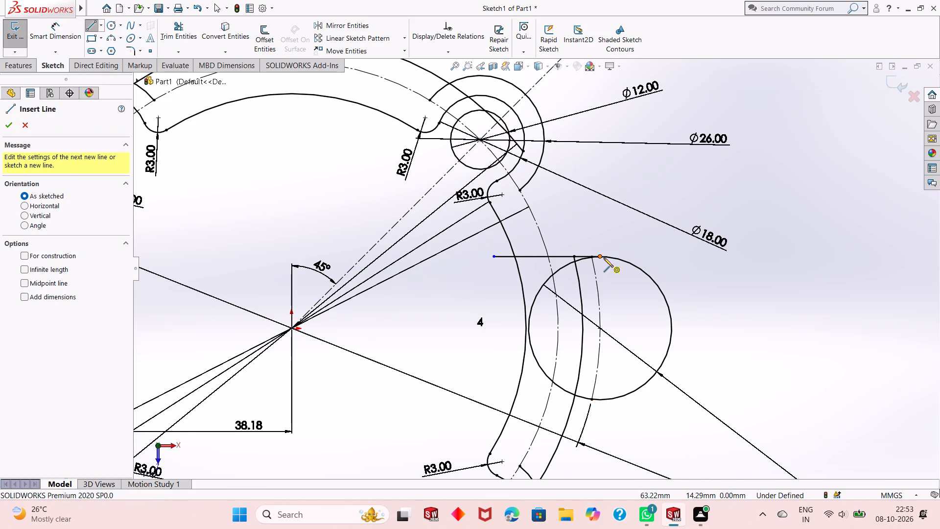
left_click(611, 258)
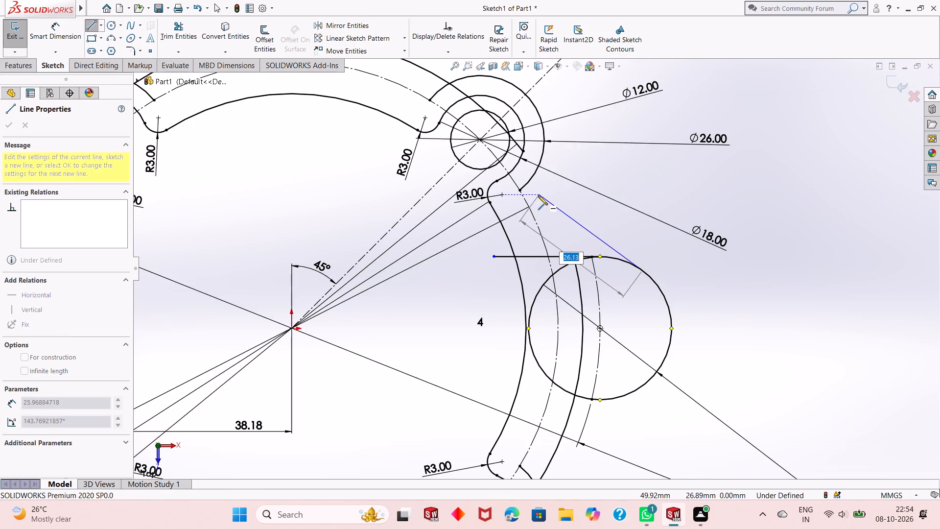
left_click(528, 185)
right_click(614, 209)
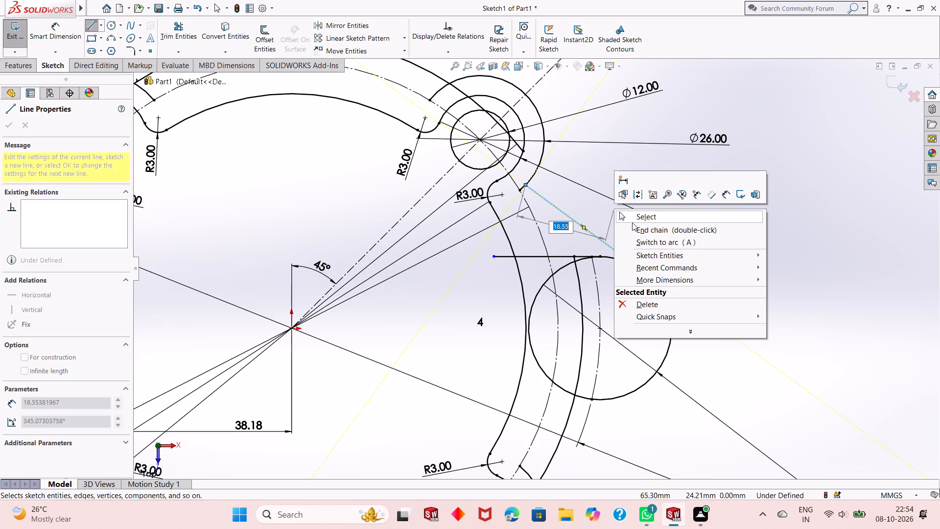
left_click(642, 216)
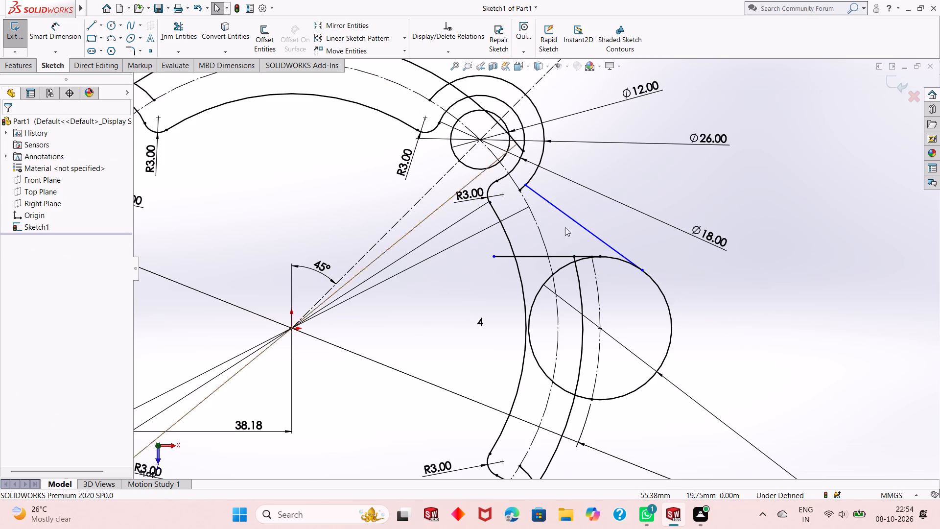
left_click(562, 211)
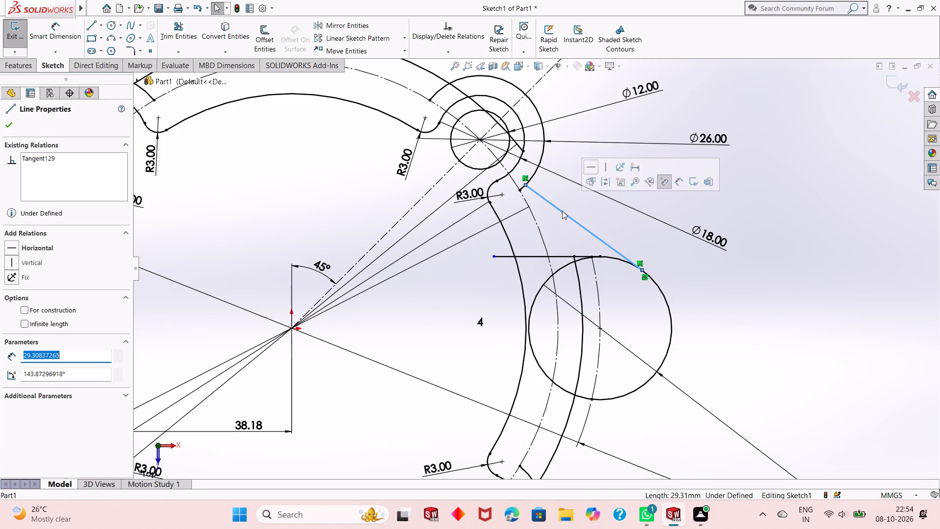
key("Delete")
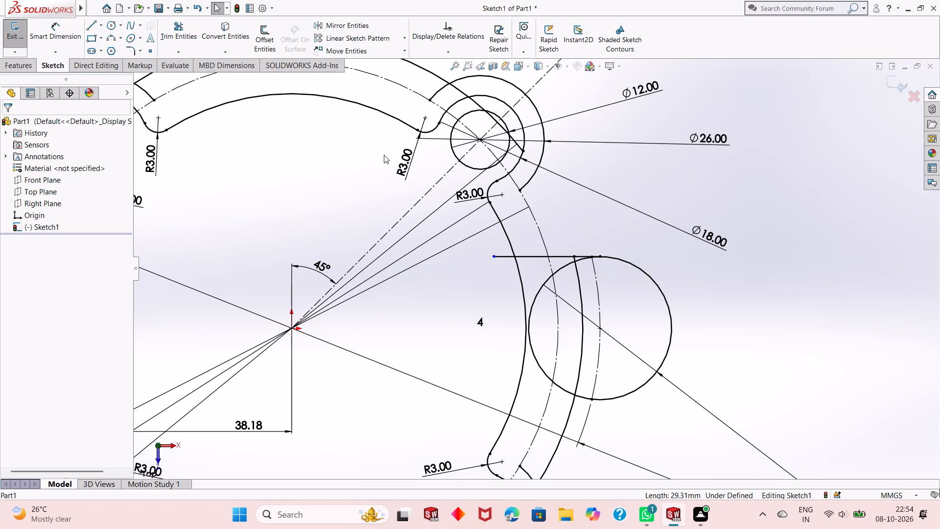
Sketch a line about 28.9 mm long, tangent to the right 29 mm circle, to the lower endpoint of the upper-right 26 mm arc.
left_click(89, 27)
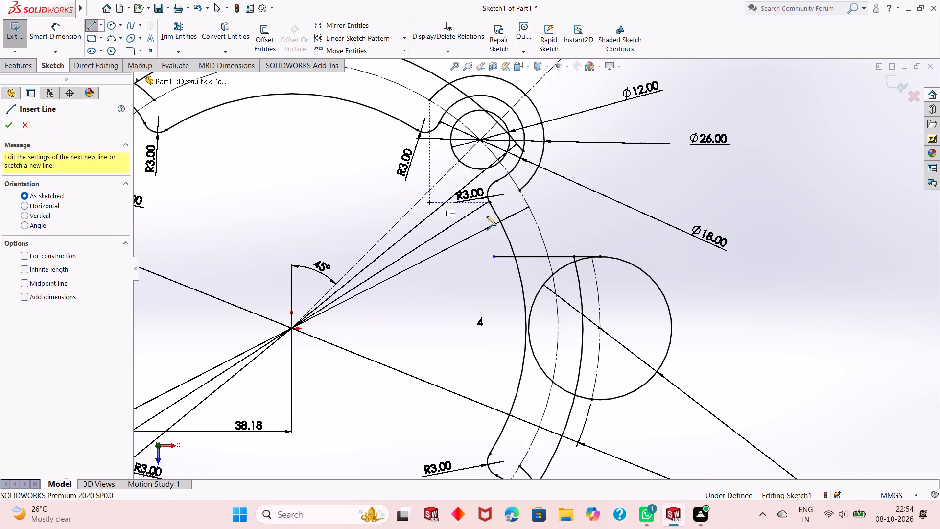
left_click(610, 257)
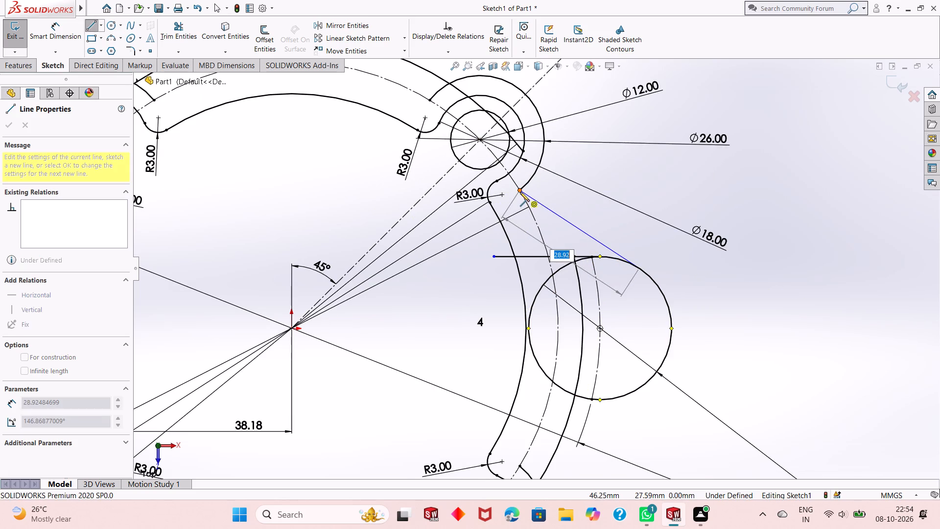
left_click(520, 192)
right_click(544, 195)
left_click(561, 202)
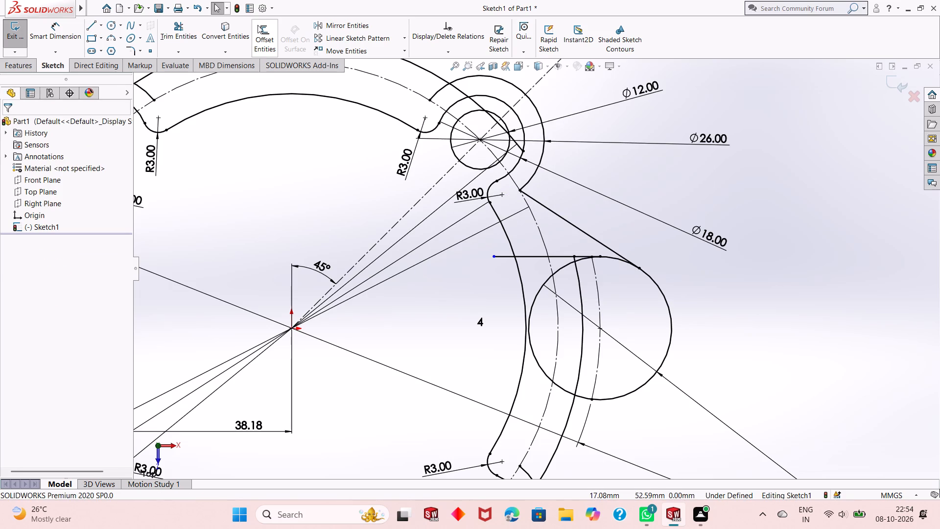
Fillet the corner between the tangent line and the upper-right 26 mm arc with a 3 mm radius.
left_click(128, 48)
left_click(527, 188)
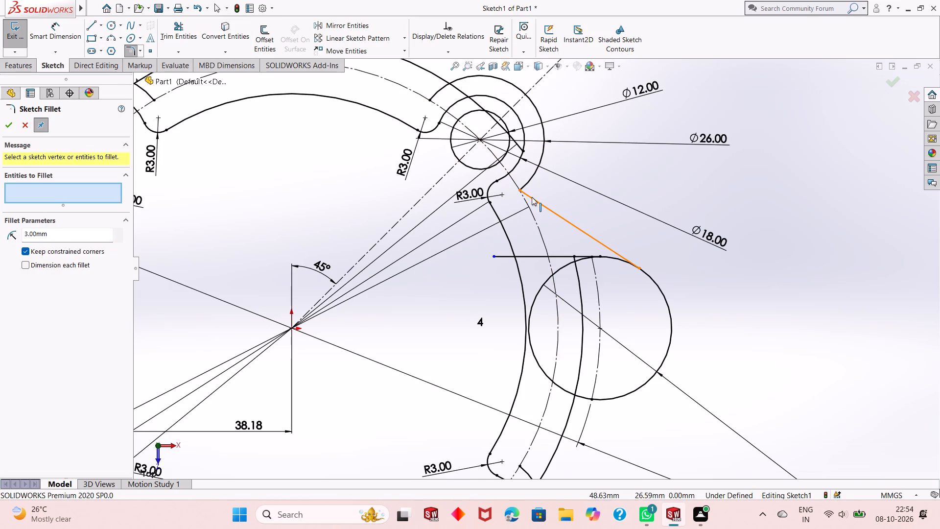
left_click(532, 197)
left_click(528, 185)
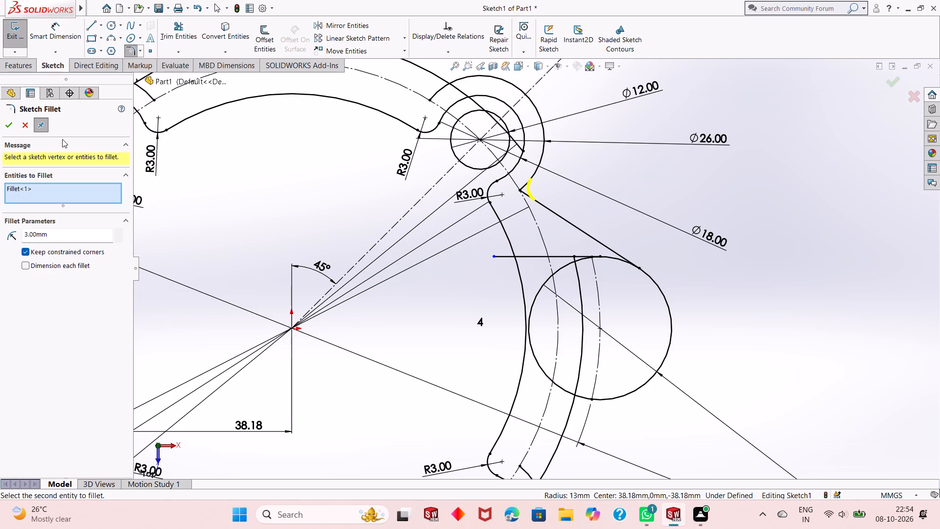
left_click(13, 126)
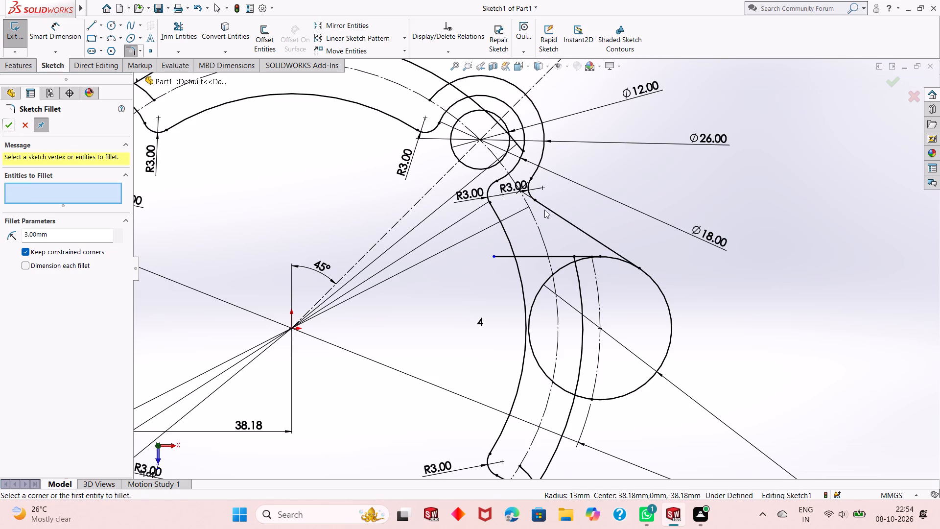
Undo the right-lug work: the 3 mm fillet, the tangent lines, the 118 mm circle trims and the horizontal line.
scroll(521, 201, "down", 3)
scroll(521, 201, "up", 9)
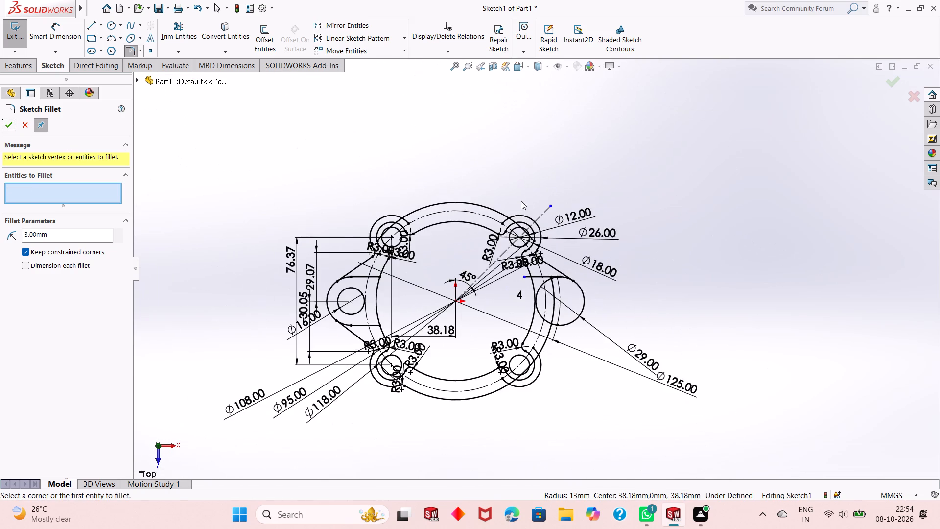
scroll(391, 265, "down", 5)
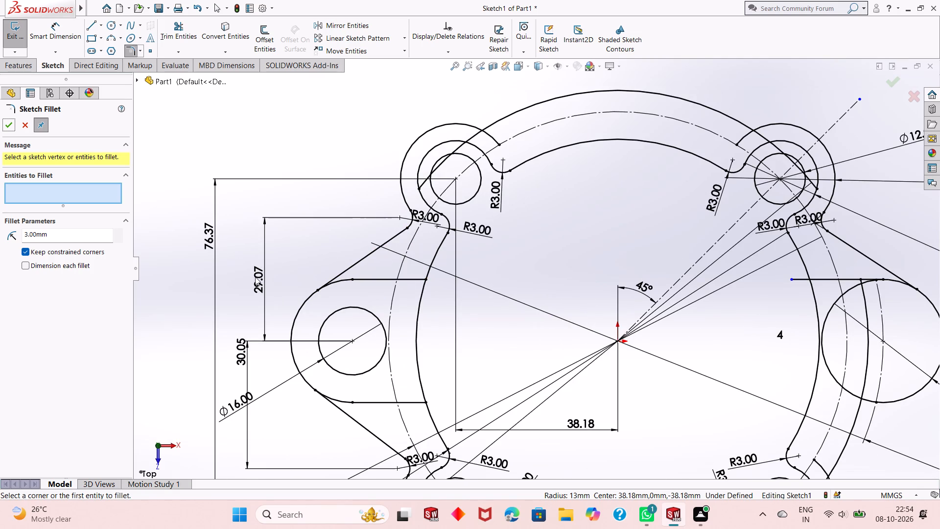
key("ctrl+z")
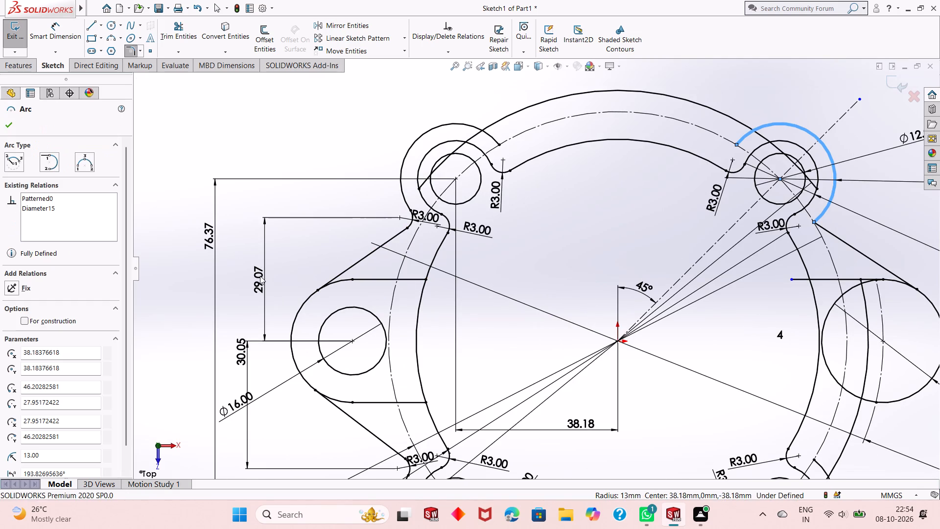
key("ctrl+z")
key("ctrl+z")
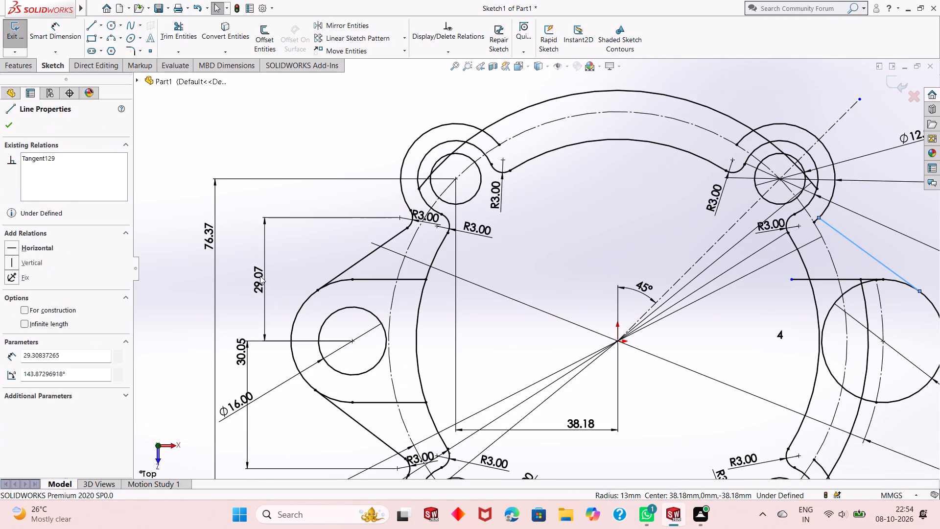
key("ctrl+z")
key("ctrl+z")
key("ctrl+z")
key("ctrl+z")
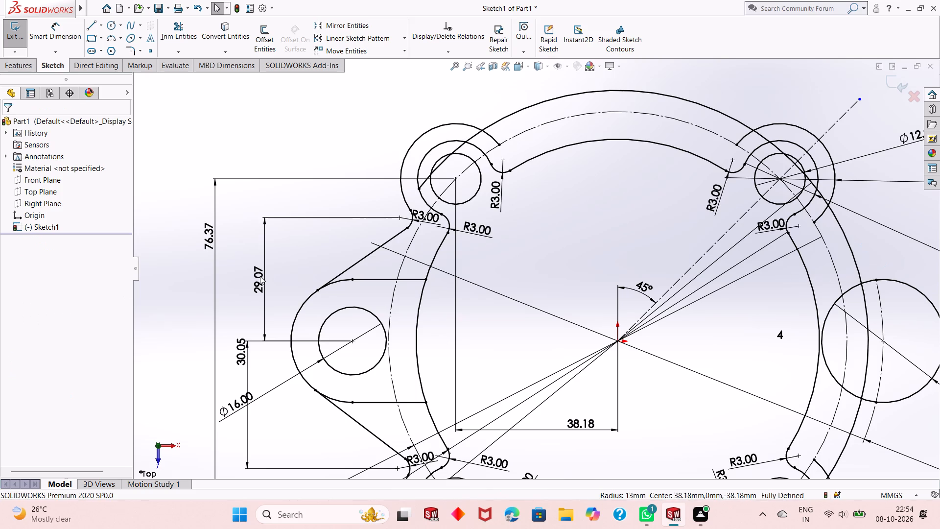
Undo the 16 mm diameter dimension on the circle in the left lug.
key("ctrl+z")
key("ctrl+z")
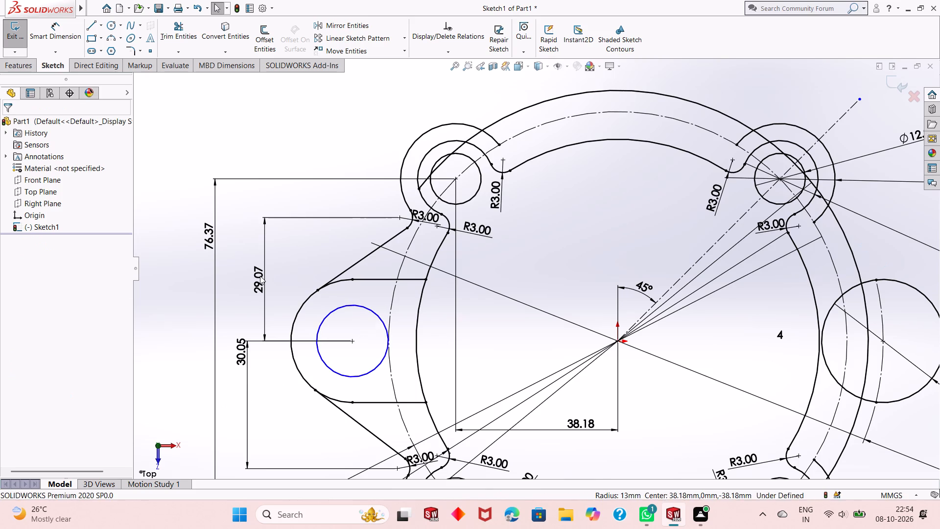
Undo the left lug's hole circle and the trims of its 29 mm circle and two horizontal lines.
key("ctrl+z")
key("ctrl+z")
key("ctrl+z")
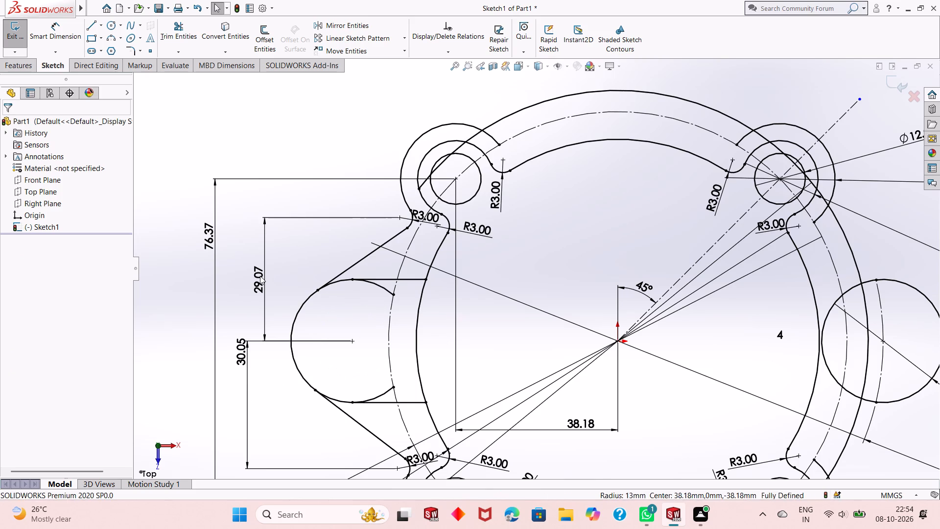
key("ctrl+z")
key("ctrl+z")
key("ctrl+z")
key("ctrl+z")
key("ctrl+z")
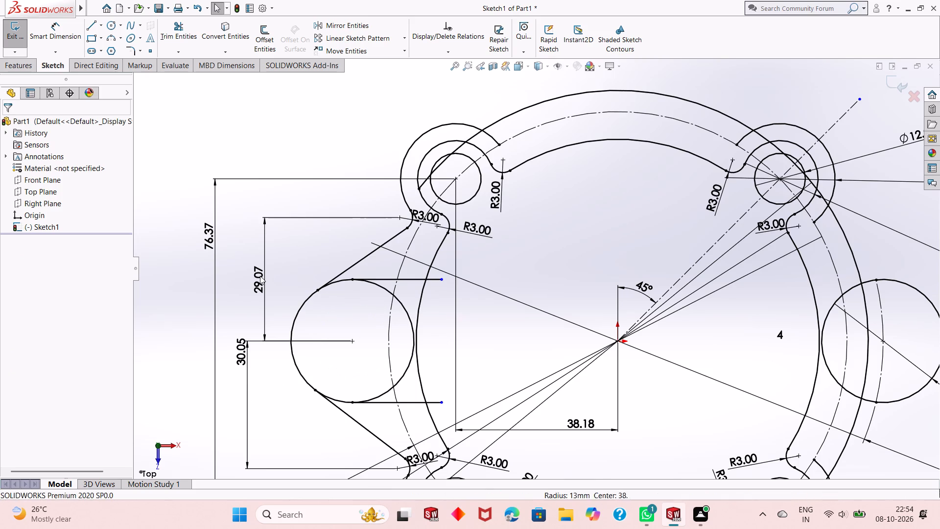
Undo the left lug's upper vertical dimension, 3 mm fillet, tangent line and horizontal line.
key("ctrl+z")
key("ctrl+z")
key("ctrl+z")
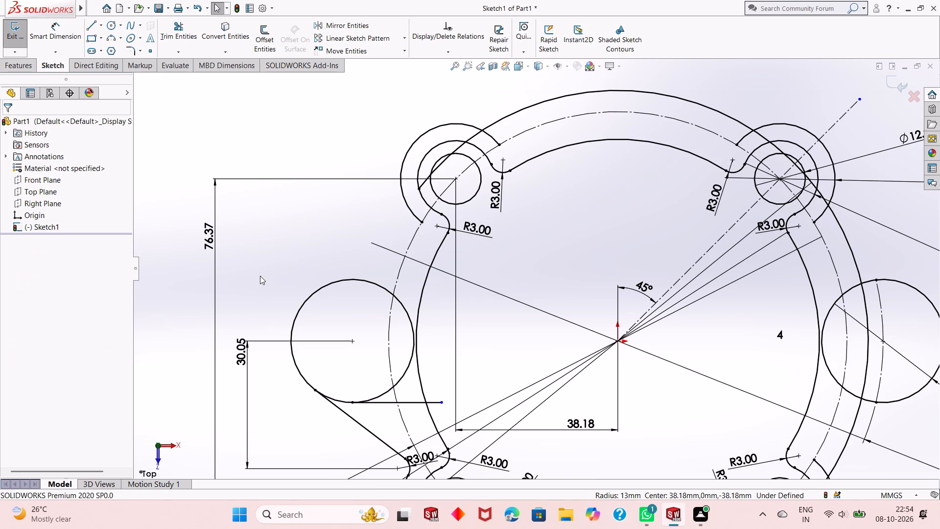
Undo the trims of the 118 mm circle around the left lug.
key("ctrl+z")
key("ctrl+z")
key("ctrl+z")
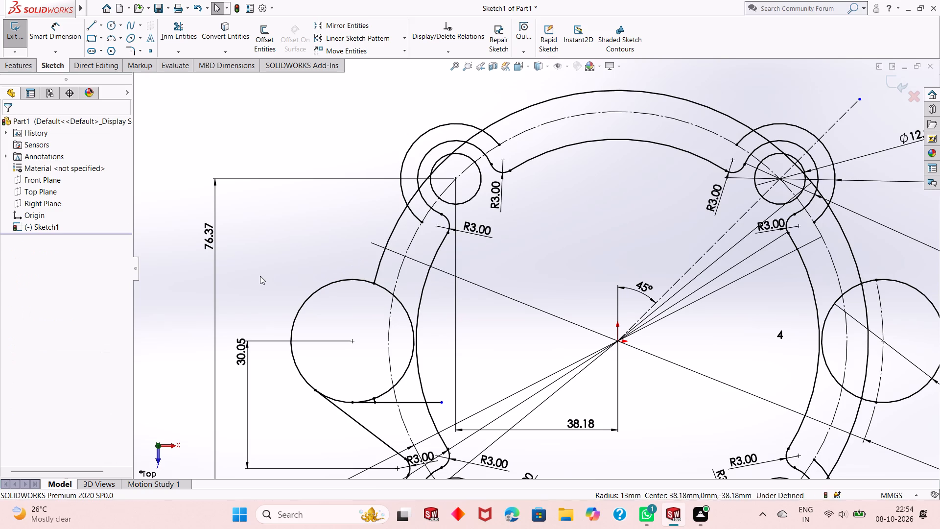
key("ctrl+z")
key("ctrl+z")
key("ctrl+z")
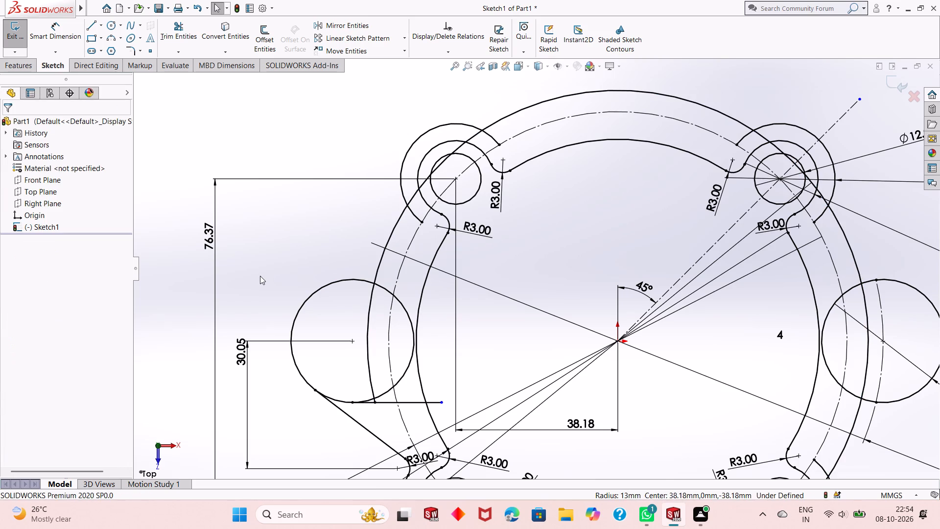
Undo the left lug's lower vertical dimension, 3 mm fillet and tangent line.
key("ctrl+z")
key("ctrl+z")
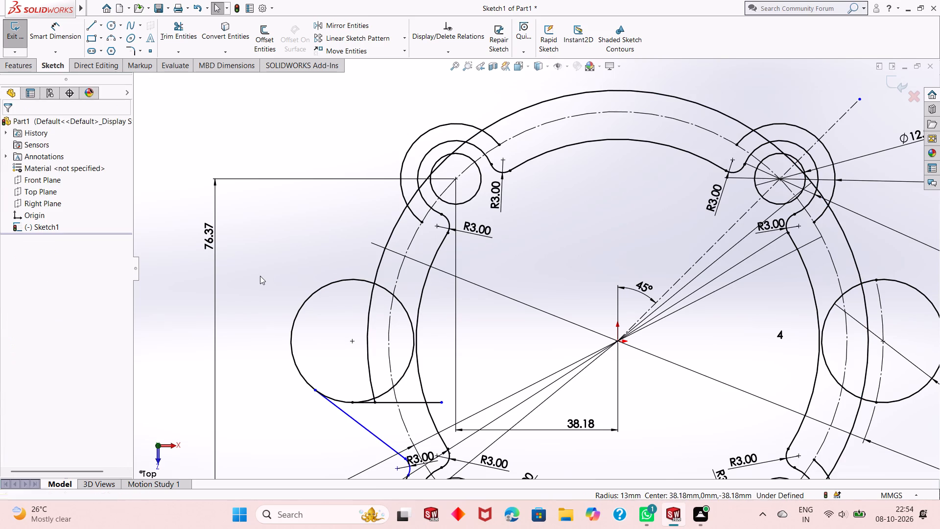
key("ctrl+z")
key("ctrl+z")
key("ctrl+z")
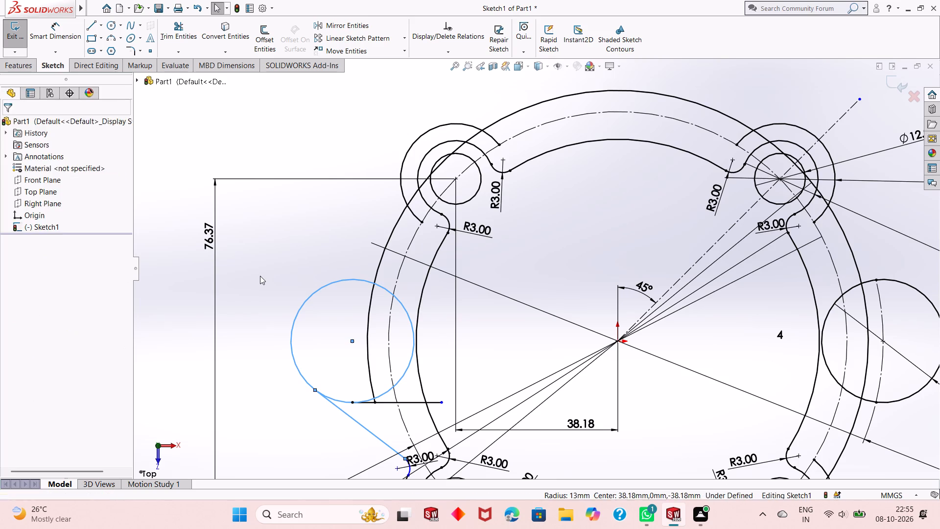
key("ctrl+z")
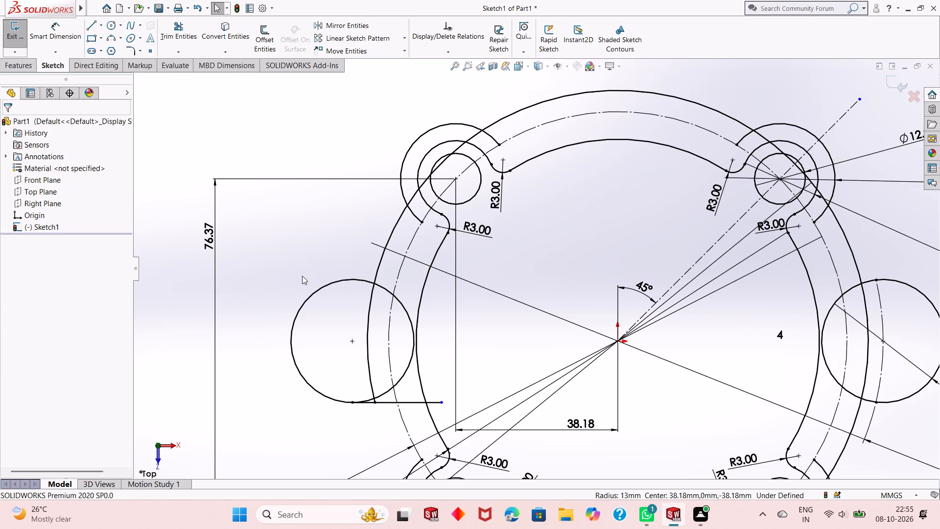
Sketch a line about 28.9 mm long, tangent to the left 29 mm circle, to the upper endpoint of the lower-left 26 mm arc.
scroll(437, 224, "down", 2)
scroll(438, 238, "up", 4)
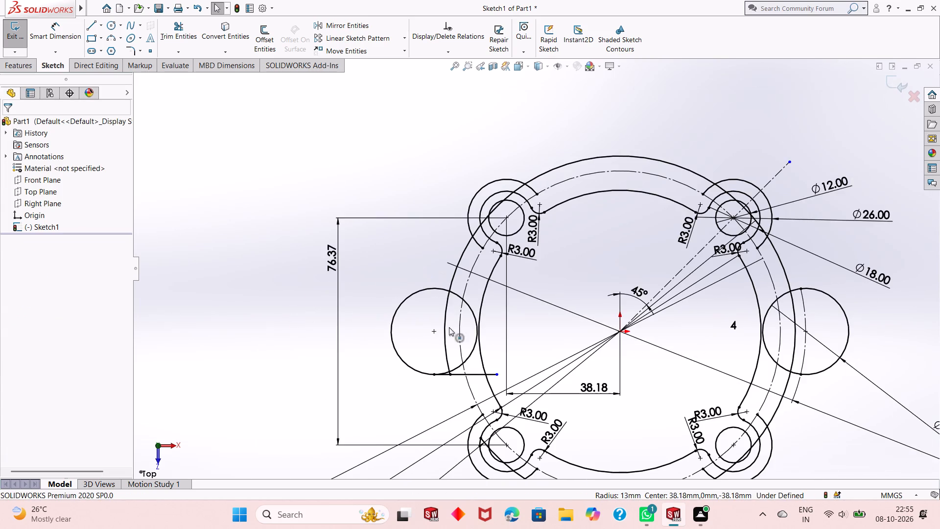
scroll(507, 416, "down", 3)
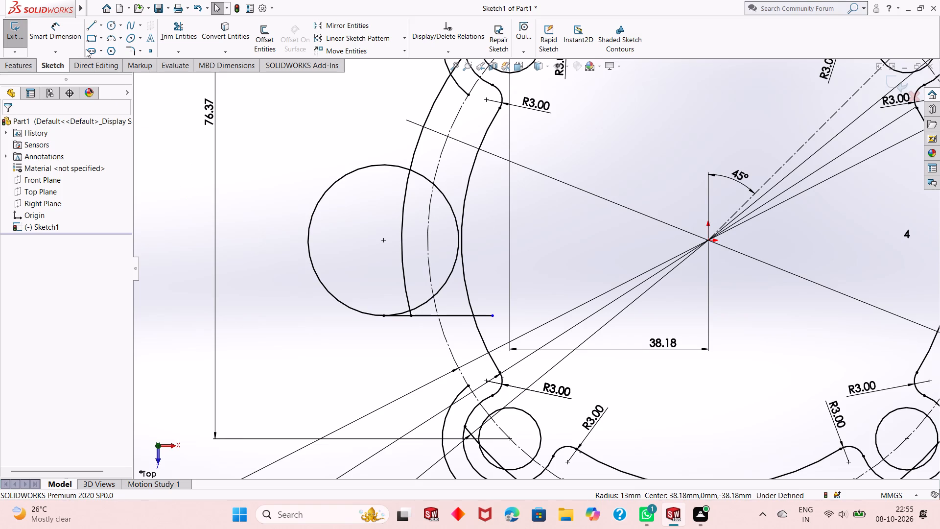
left_click(89, 29)
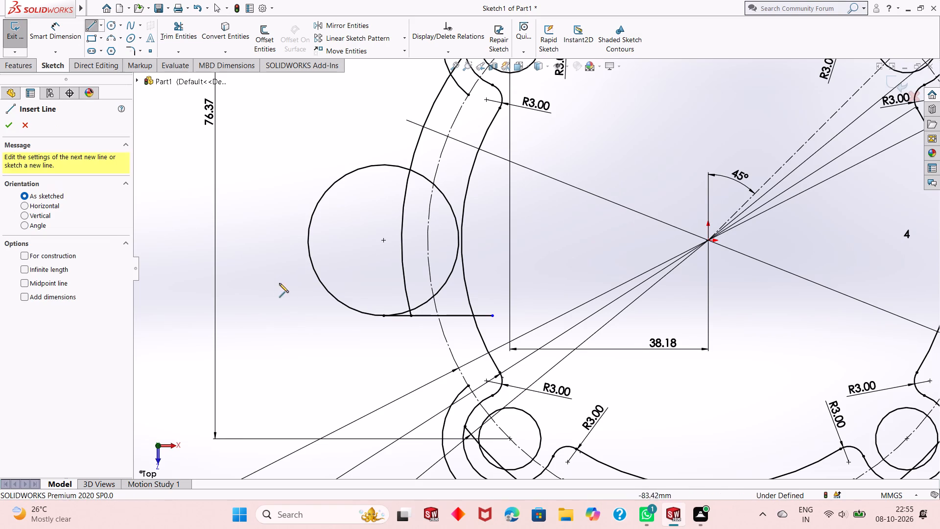
left_click(361, 313)
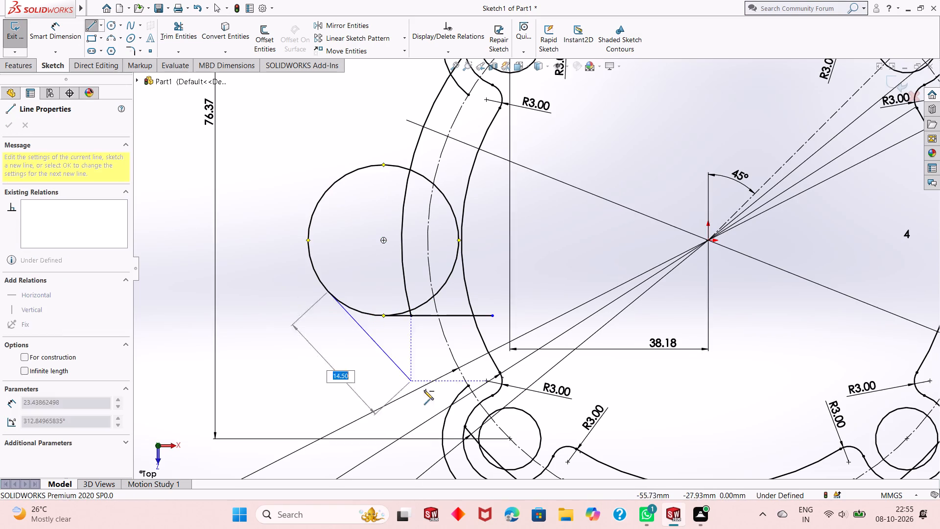
left_click(467, 384)
right_click(324, 362)
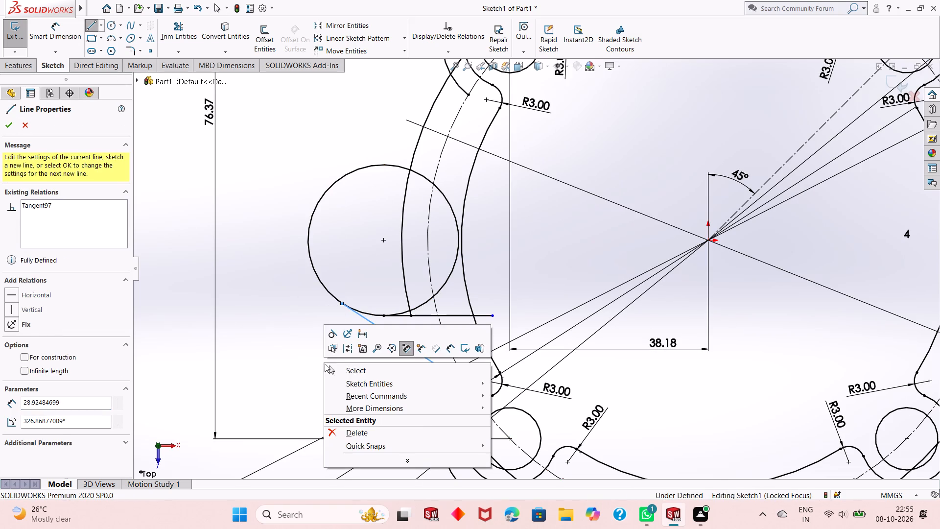
left_click(335, 366)
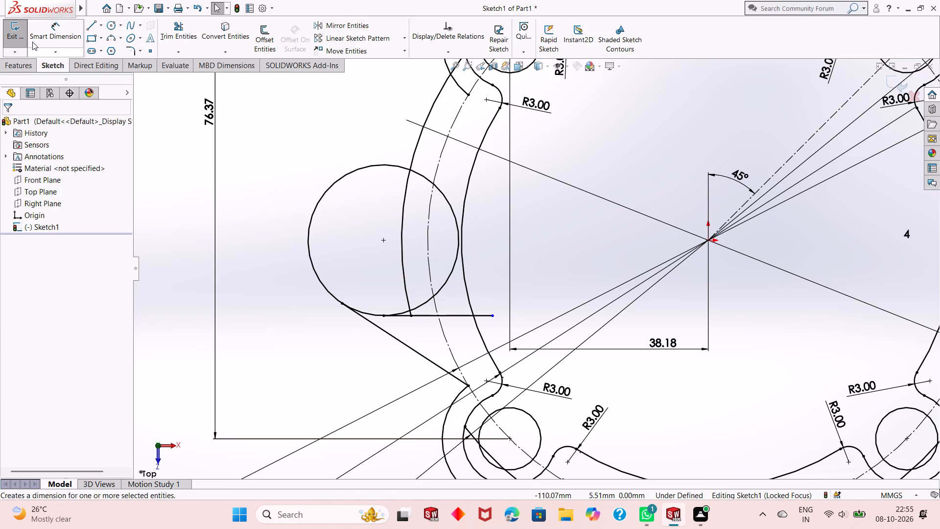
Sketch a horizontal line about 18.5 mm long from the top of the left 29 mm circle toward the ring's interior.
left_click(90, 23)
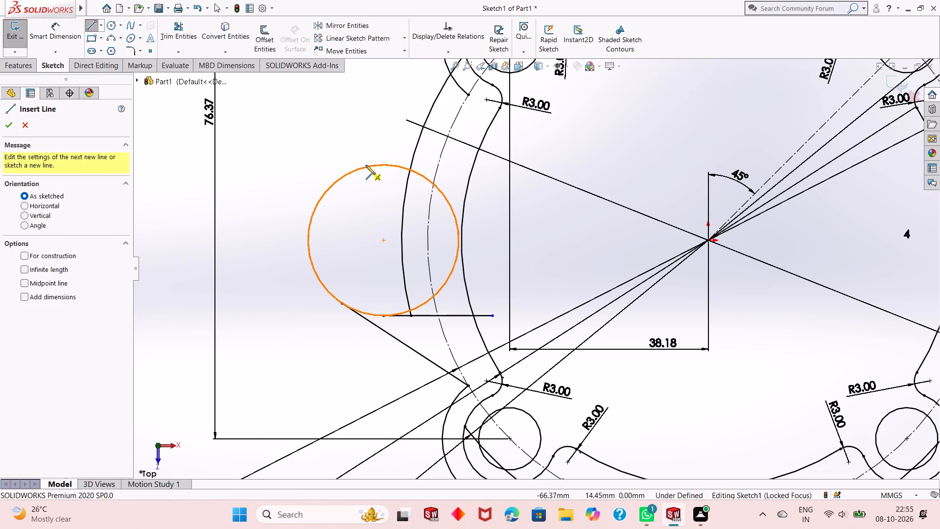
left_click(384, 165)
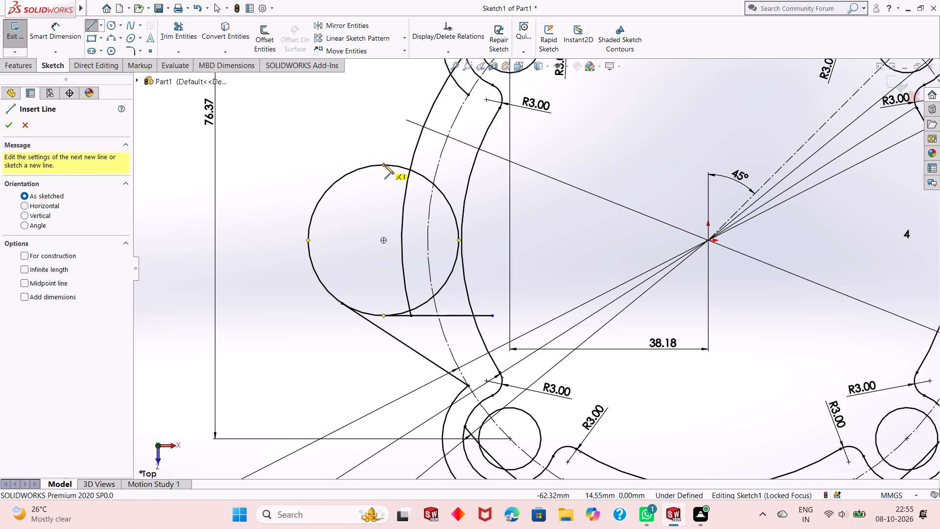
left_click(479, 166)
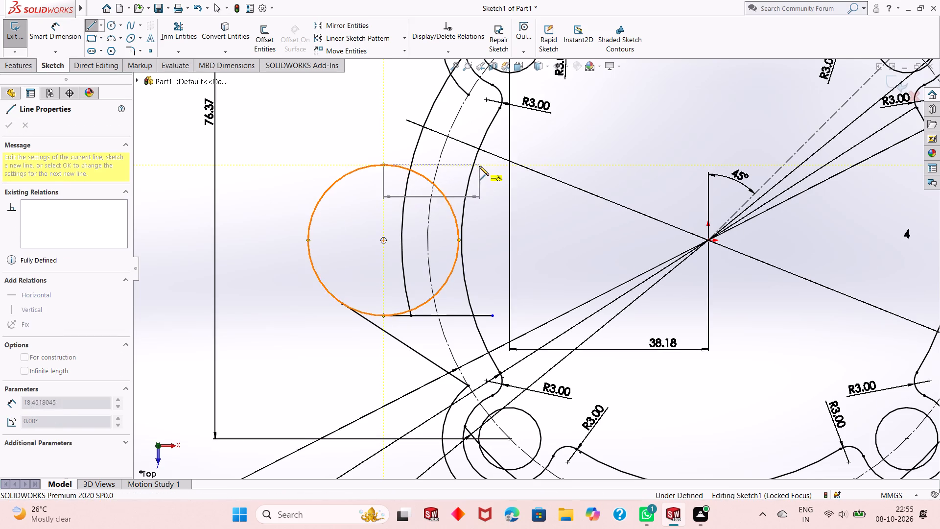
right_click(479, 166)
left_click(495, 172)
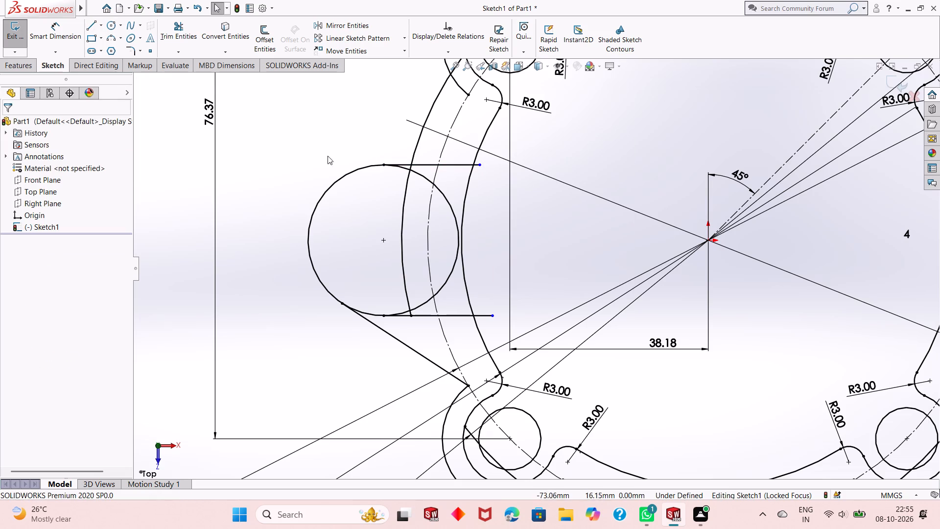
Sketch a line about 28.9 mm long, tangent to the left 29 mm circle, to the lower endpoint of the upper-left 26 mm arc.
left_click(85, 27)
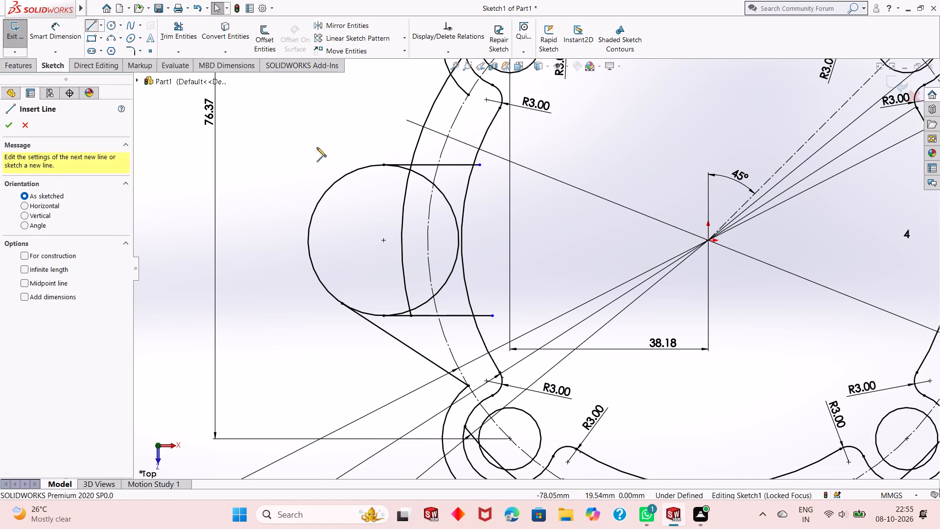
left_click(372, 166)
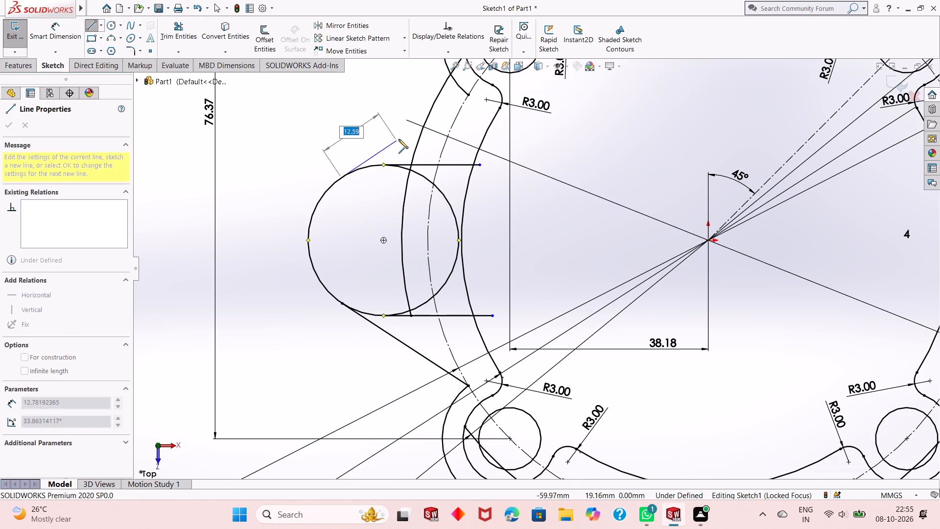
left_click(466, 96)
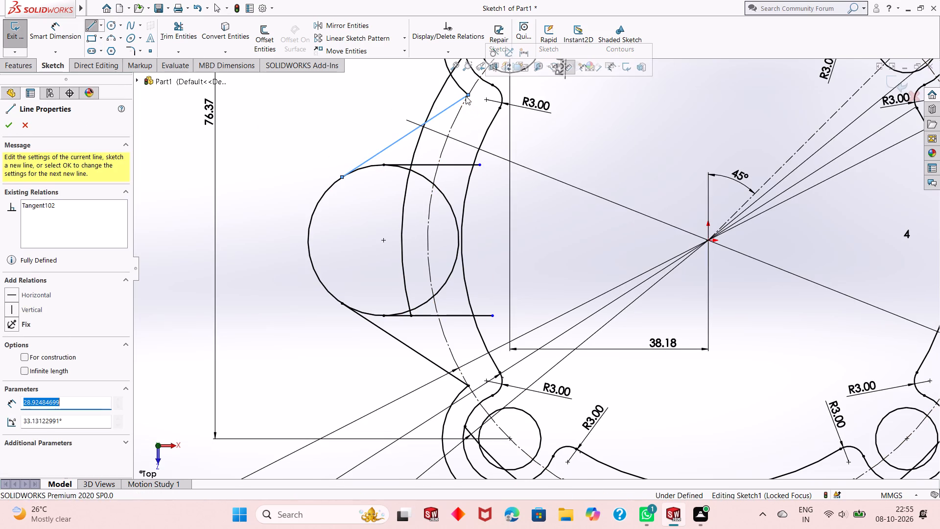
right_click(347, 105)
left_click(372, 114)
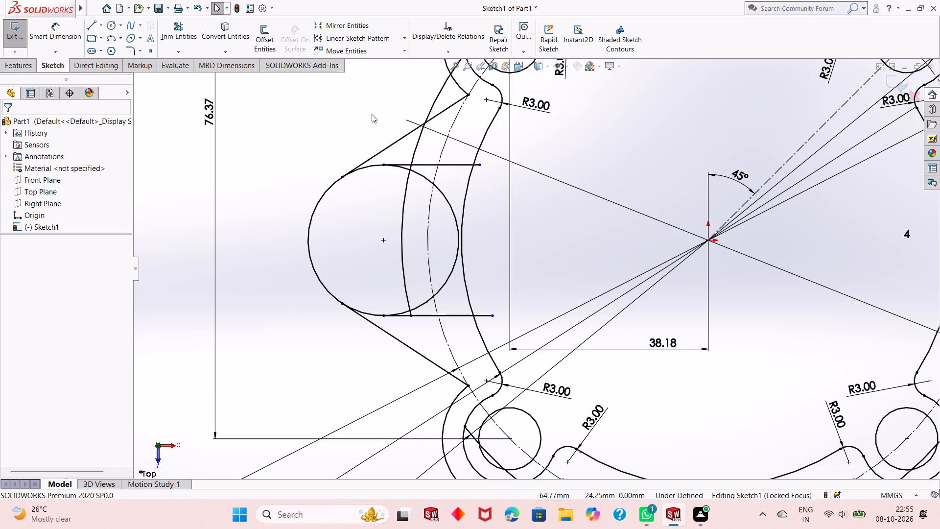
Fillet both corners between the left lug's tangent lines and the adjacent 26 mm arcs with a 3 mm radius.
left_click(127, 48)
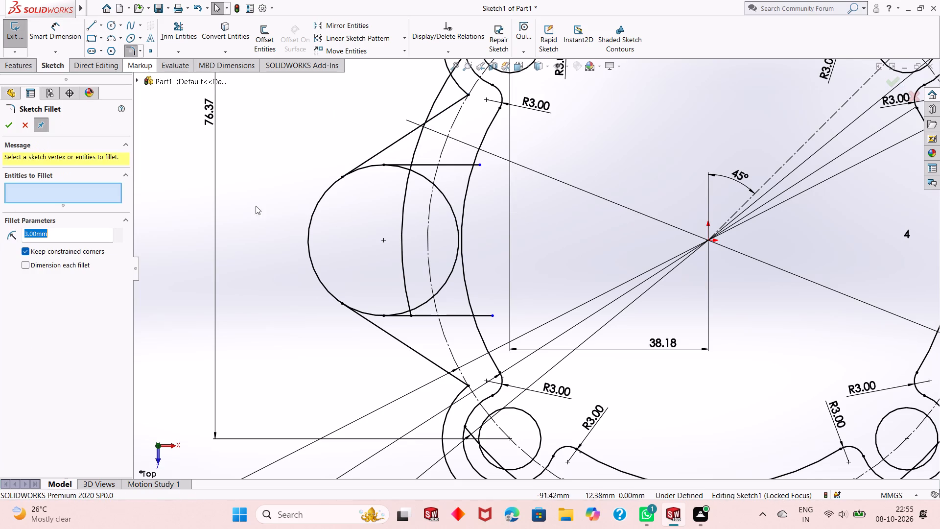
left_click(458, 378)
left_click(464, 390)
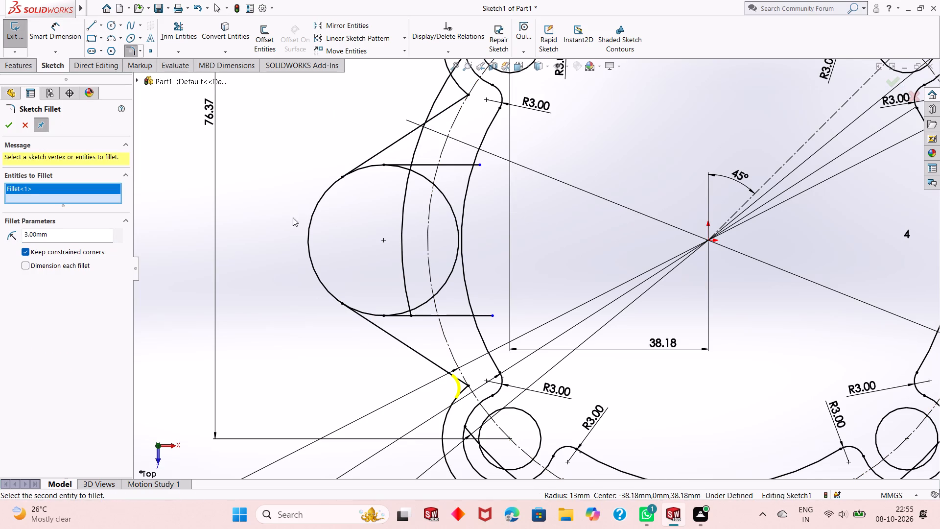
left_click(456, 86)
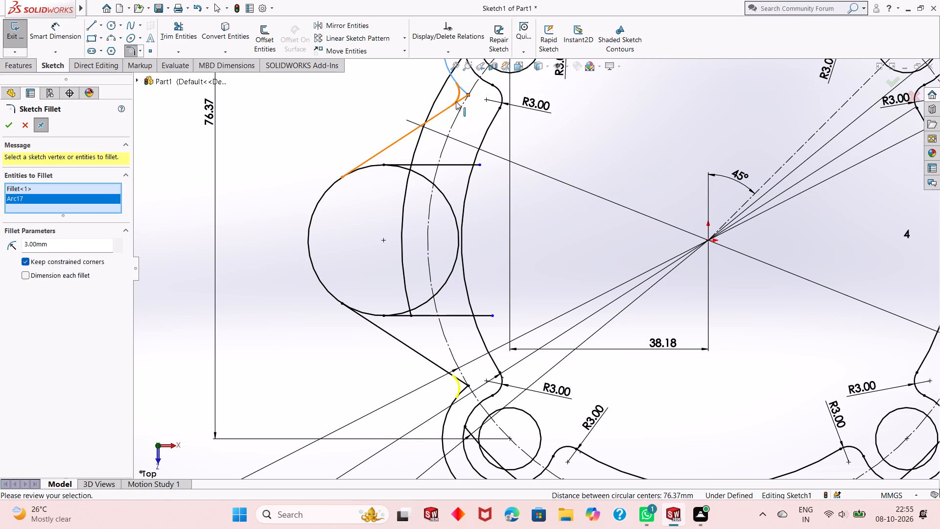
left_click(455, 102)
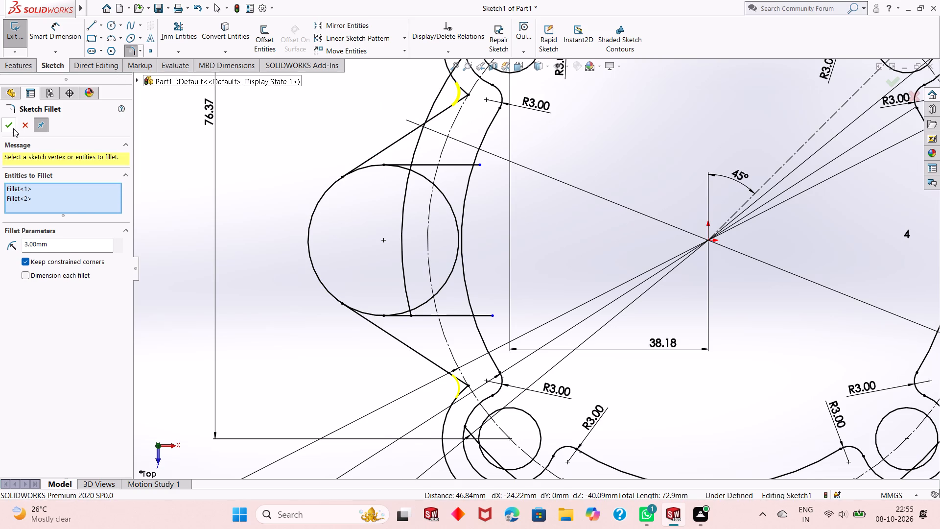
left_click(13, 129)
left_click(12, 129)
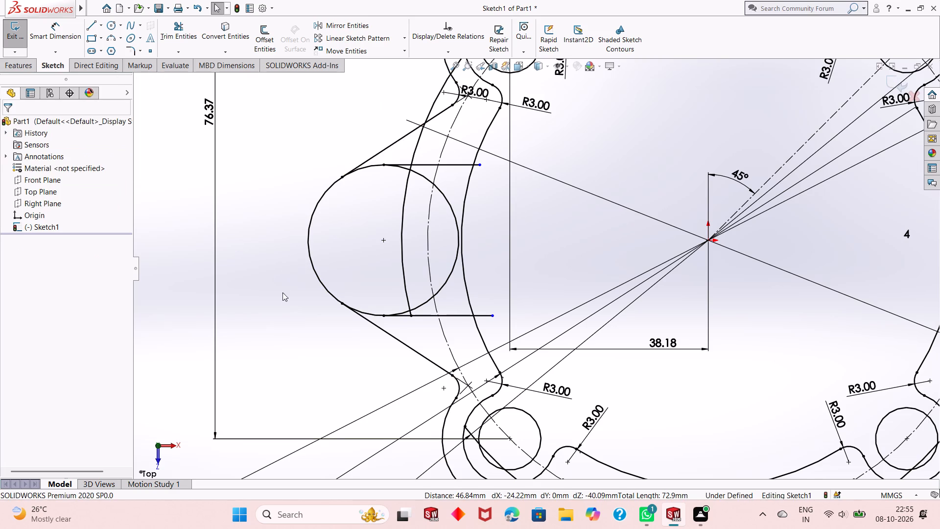
Examine the filleted corners where the left lug's tangent lines meet the lower-left and upper-left 26 mm arcs.
scroll(488, 403, "up", 3)
scroll(501, 338, "down", 8)
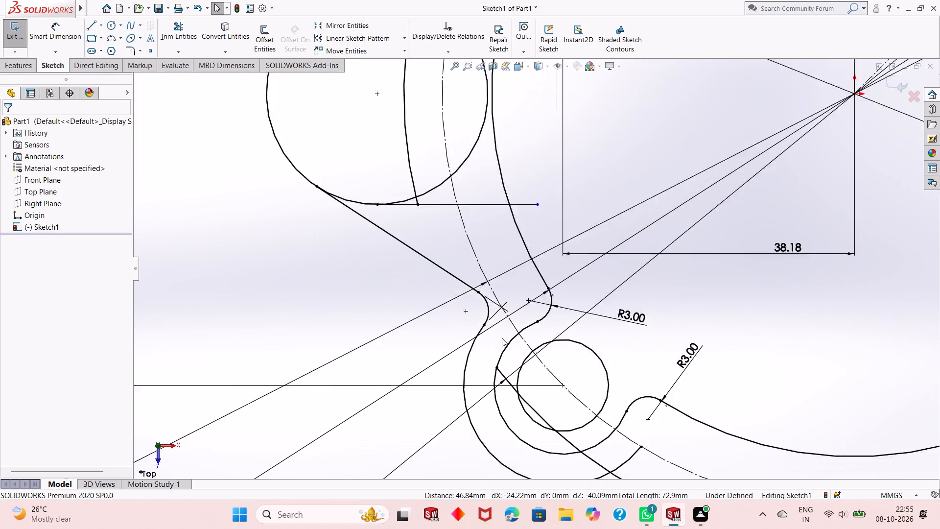
scroll(510, 268, "down", 4)
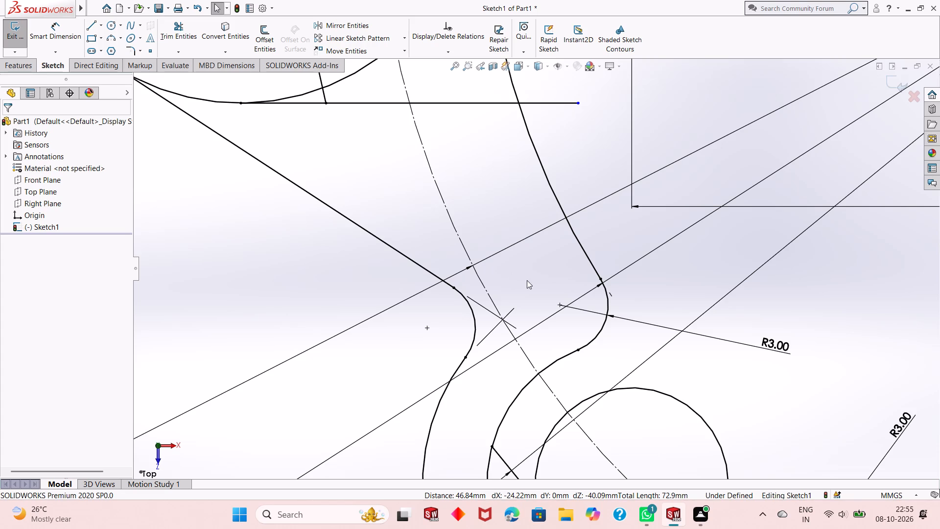
scroll(522, 299, "down", 3)
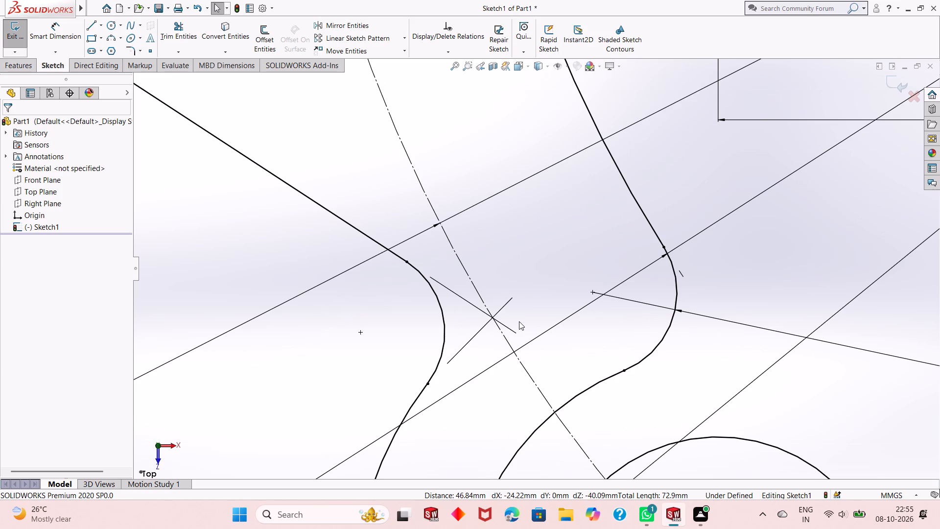
scroll(509, 332, "up", 10)
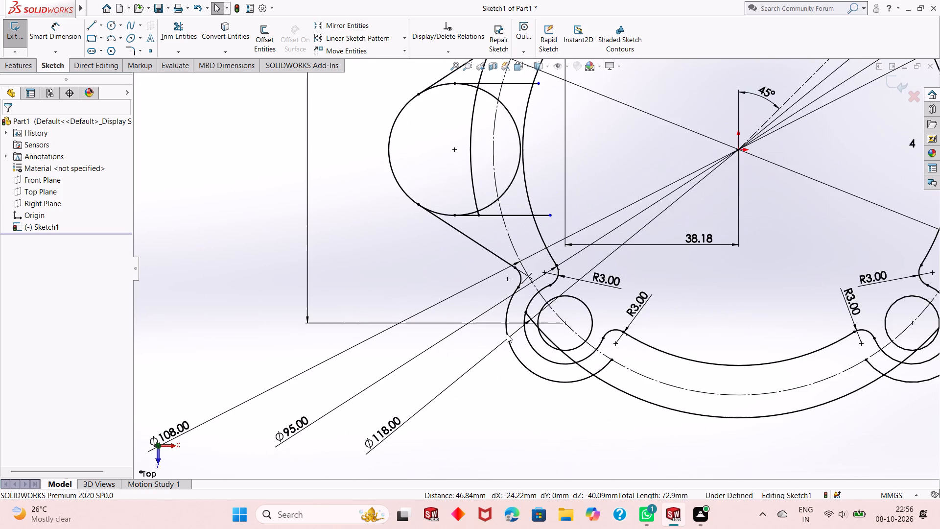
scroll(507, 334, "up", 3)
scroll(530, 120, "down", 8)
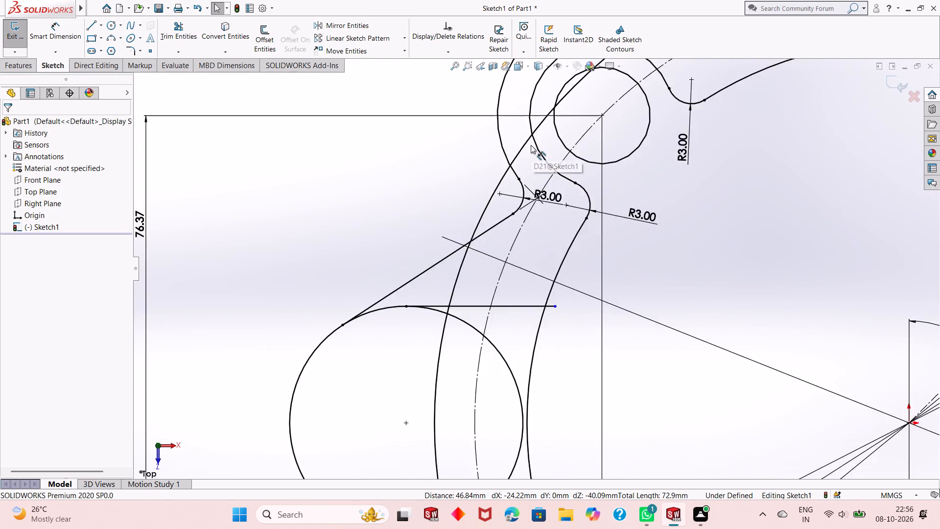
scroll(531, 145, "down", 2)
scroll(569, 246, "down", 3)
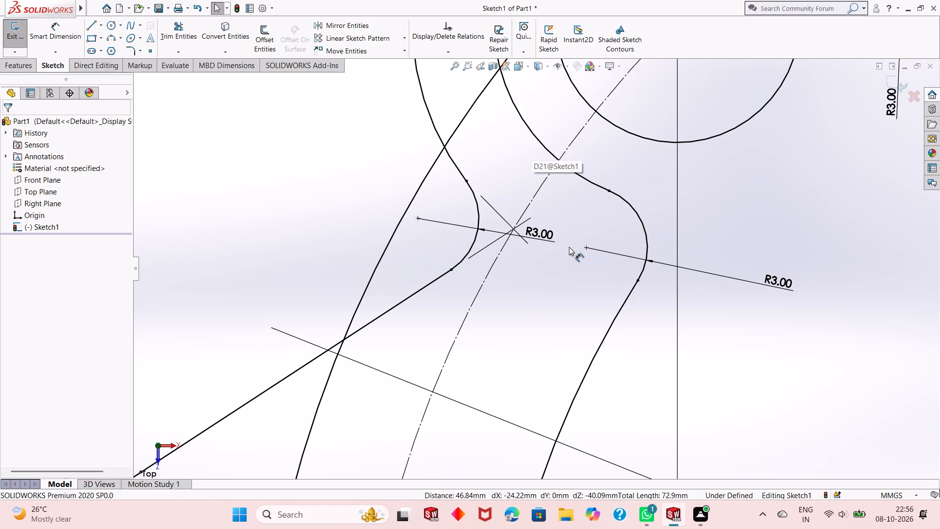
scroll(558, 261, "up", 5)
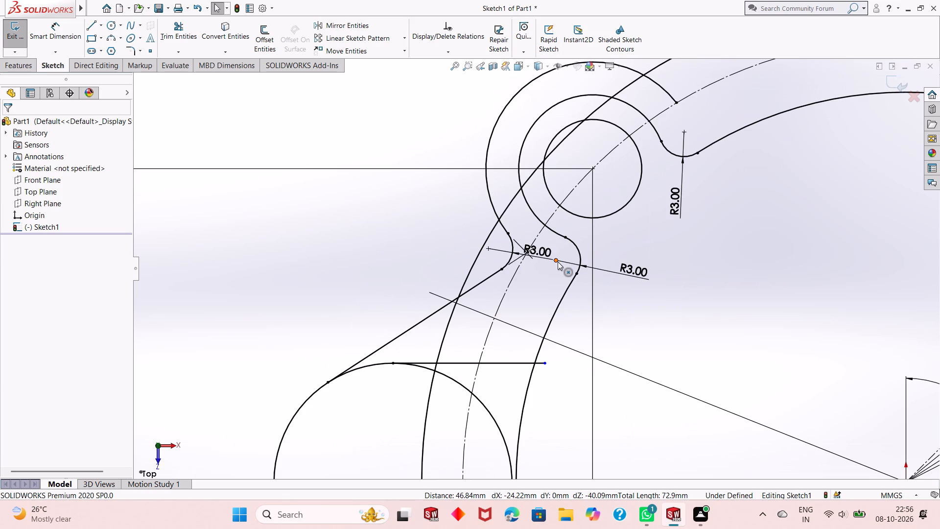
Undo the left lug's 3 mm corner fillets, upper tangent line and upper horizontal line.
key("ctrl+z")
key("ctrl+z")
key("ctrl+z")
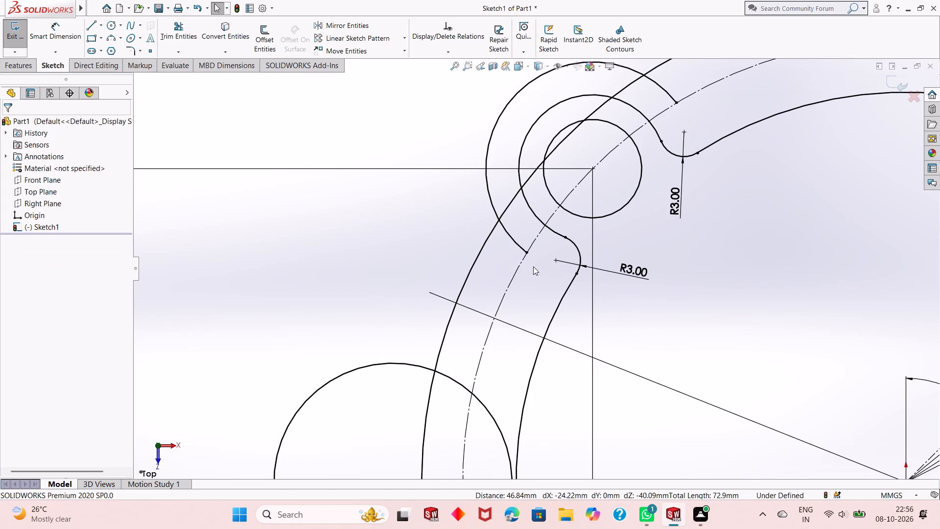
Undo the lower tangent line between the left 29 mm circle and the lower-left 26 mm arc.
scroll(487, 263, "down", 2)
scroll(487, 262, "up", 8)
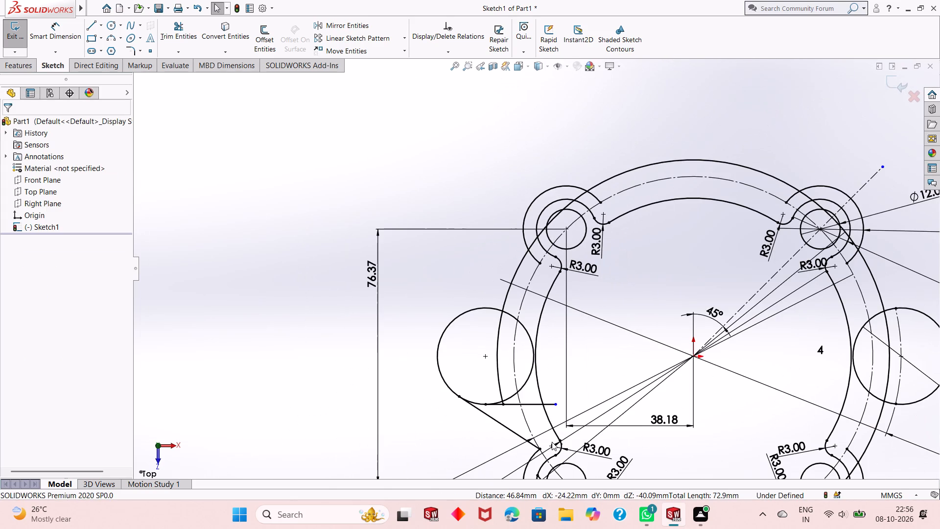
key("ctrl+z")
Sketch a horizontal line about 21 mm long, tangent to the top of the left 29 mm circle and running inward toward the ring.
scroll(539, 403, "up", 2)
scroll(551, 376, "down", 1)
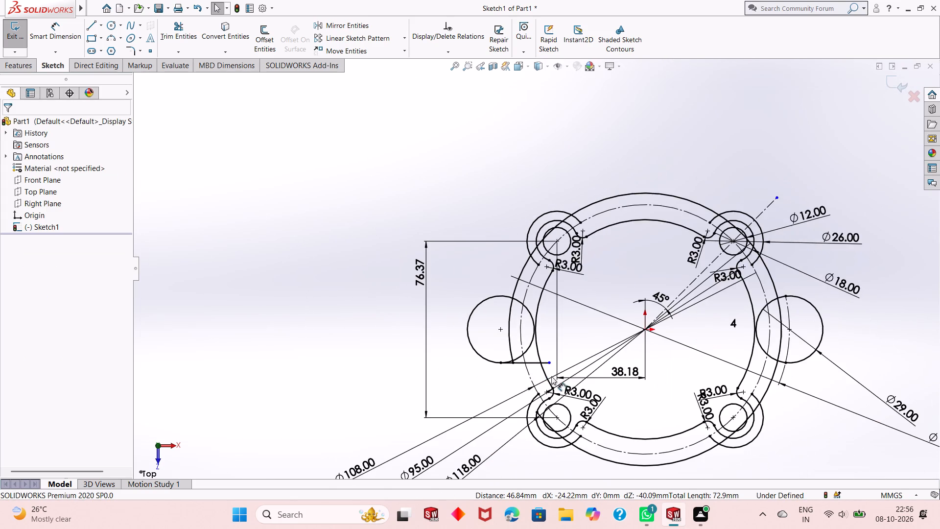
scroll(551, 376, "down", 1)
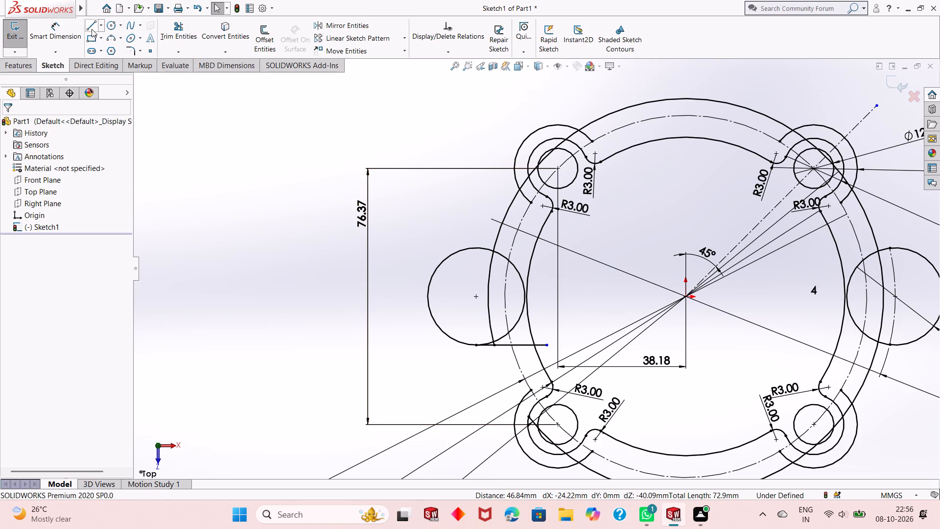
left_click(92, 29)
left_click(477, 246)
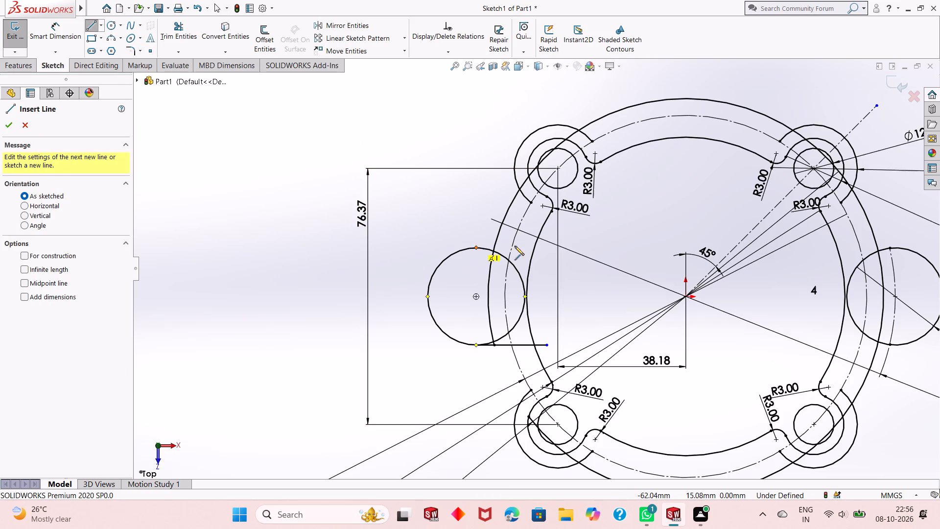
left_click(548, 249)
right_click(548, 249)
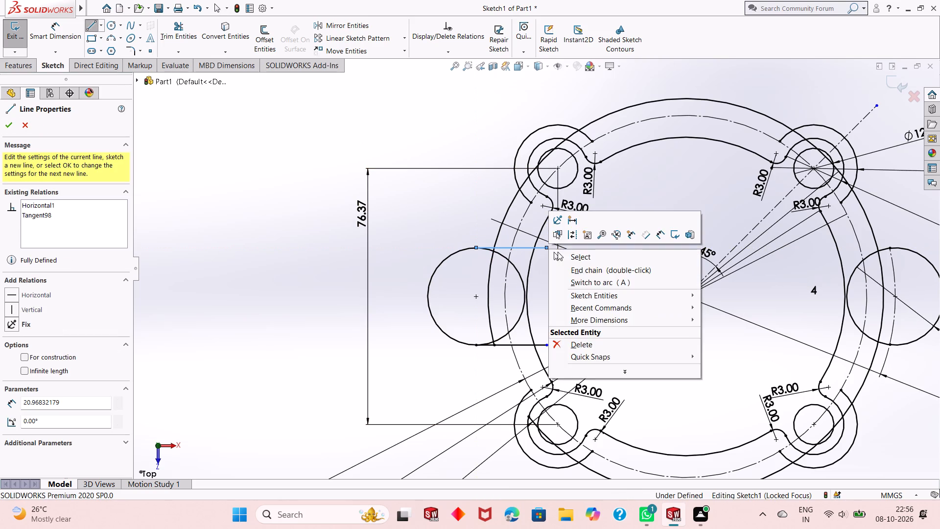
left_click(559, 252)
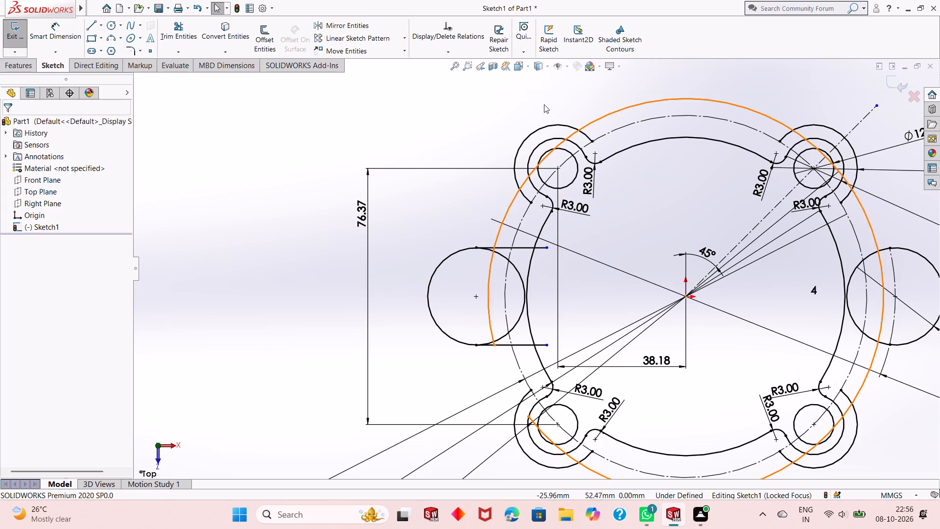
Sketch a line from the lower-left 12 mm circle's centre to the lower outer side of the left 29 mm circle and make it tangent.
left_click(94, 29)
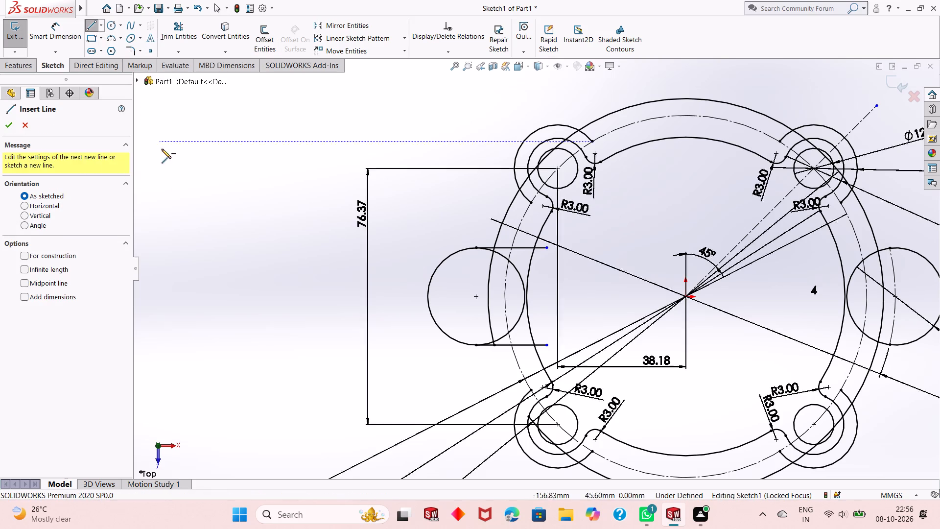
left_click(558, 424)
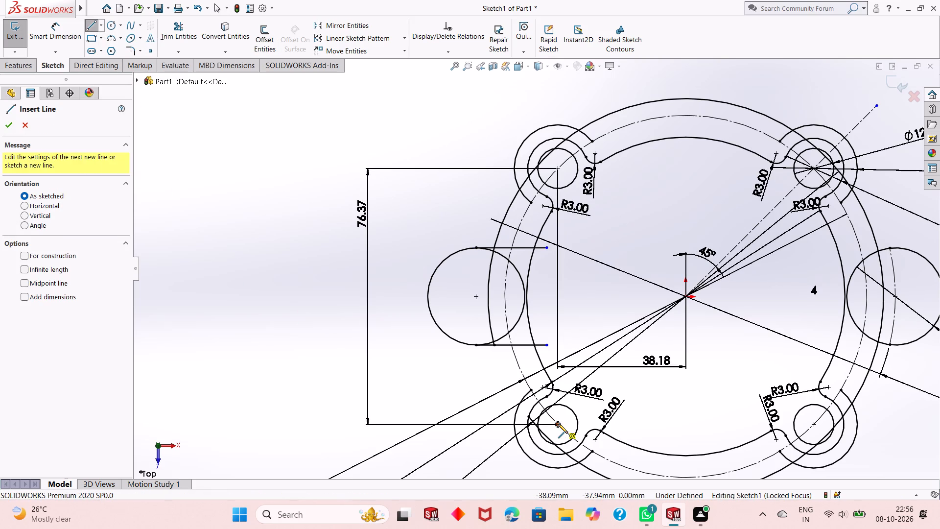
left_click(452, 339)
key("Escape")
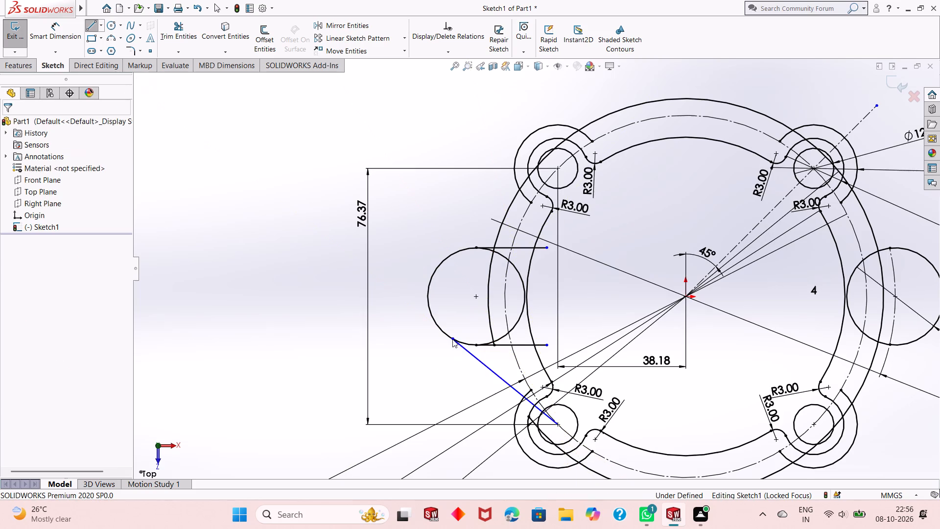
key("Escape")
left_click(471, 352)
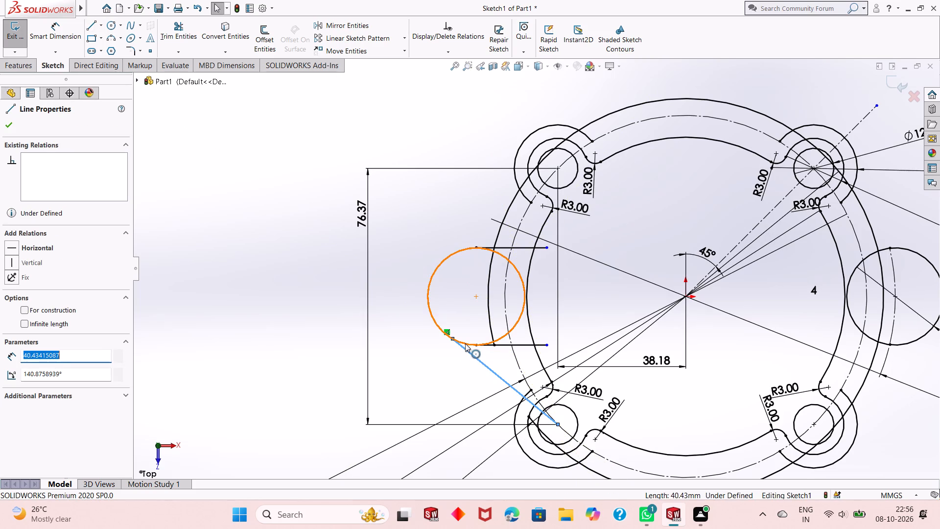
left_click(465, 343, "ctrl")
left_click(489, 300)
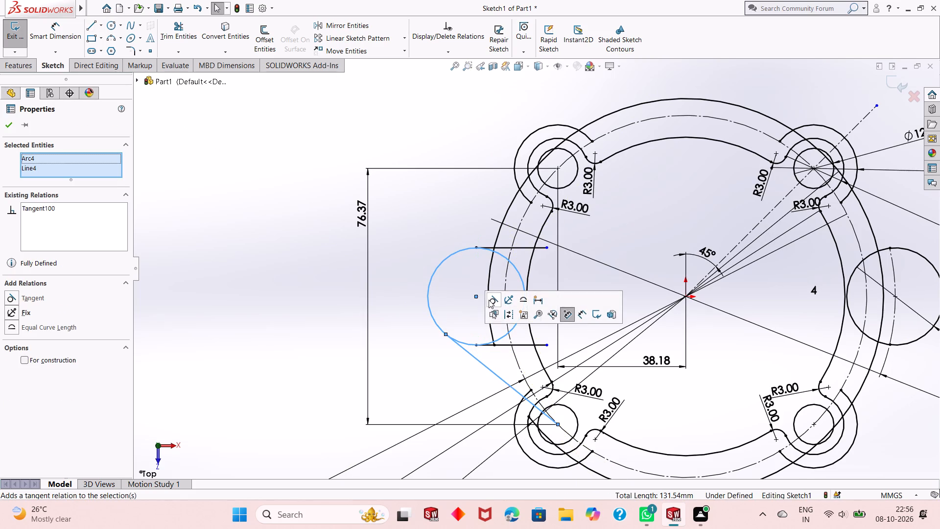
left_click(8, 124)
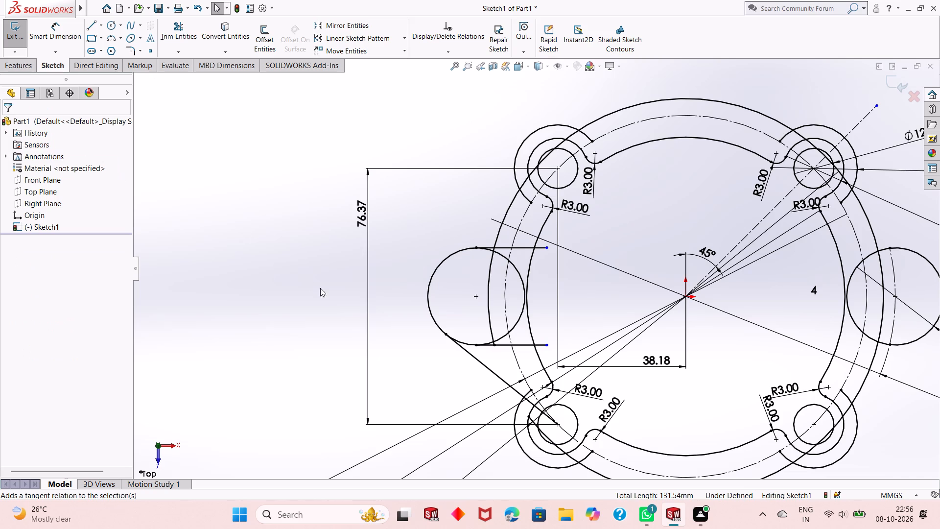
Fillet the corner between the left lug's lower tangent line and the lower-left 26 mm arc with a 3 mm radius.
scroll(521, 409, "down", 2)
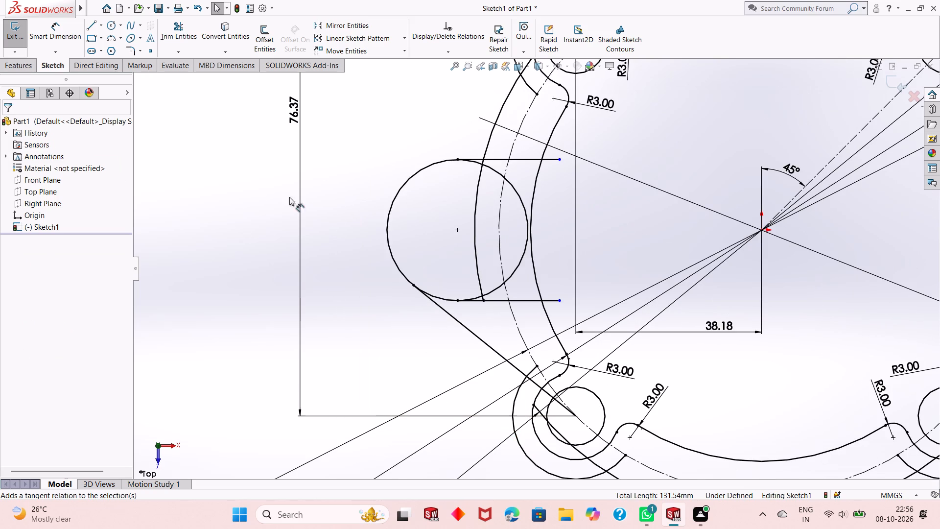
left_click(130, 51)
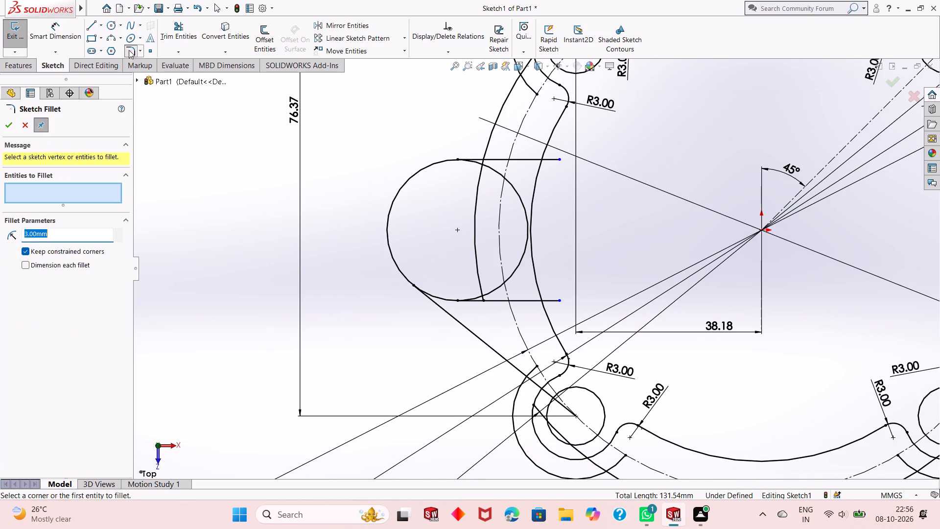
left_click(513, 367)
left_click(522, 383)
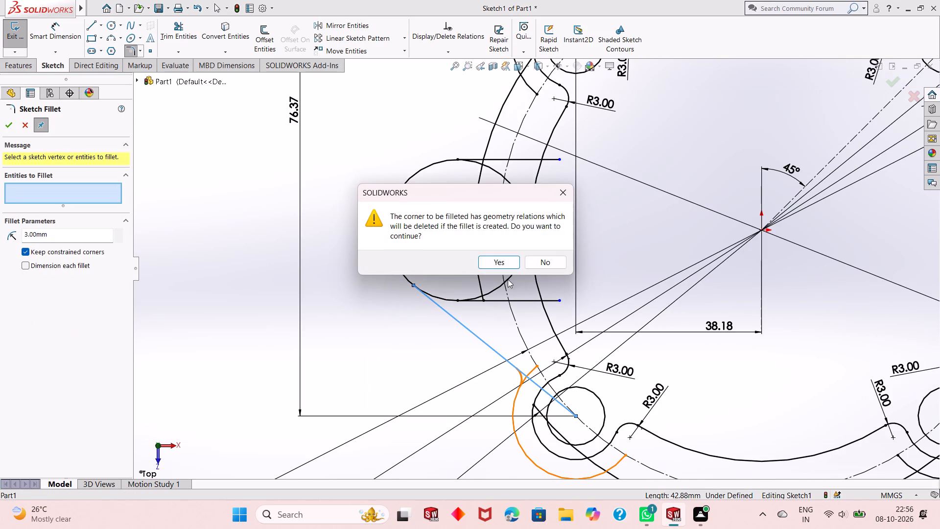
left_click(497, 263)
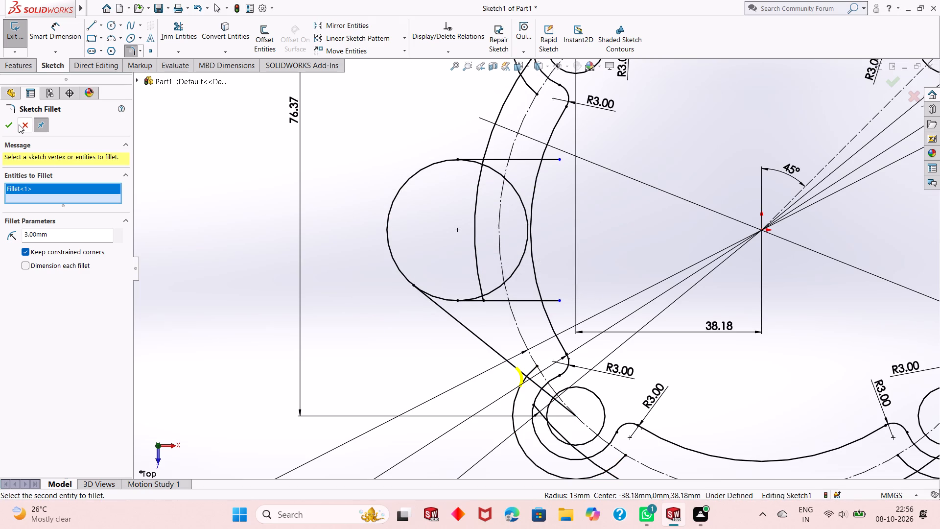
left_click(11, 123)
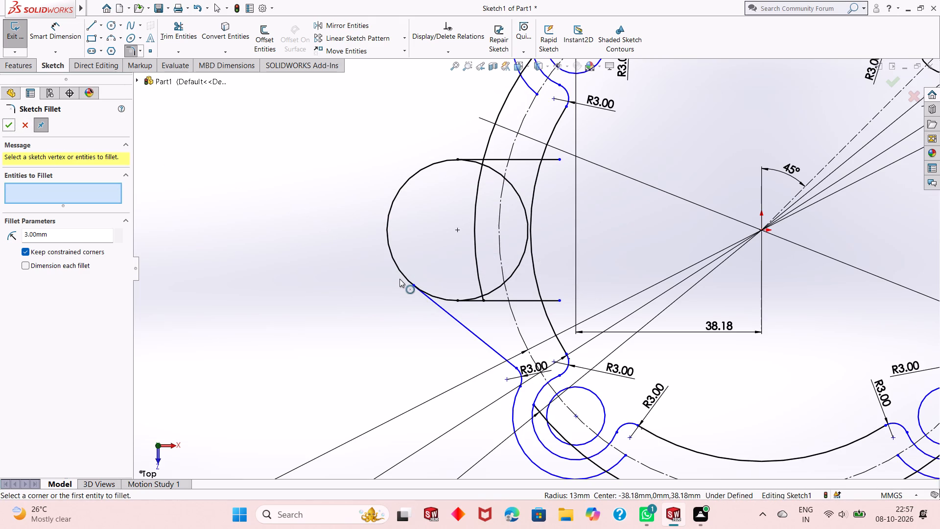
scroll(513, 370, "up", 2)
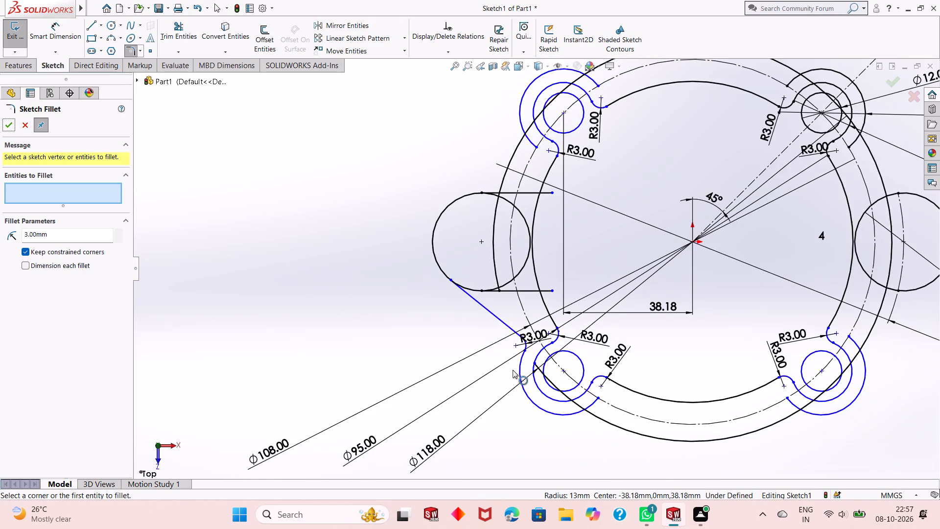
scroll(532, 353, "down", 4)
scroll(508, 282, "down", 4)
scroll(523, 321, "down", 1)
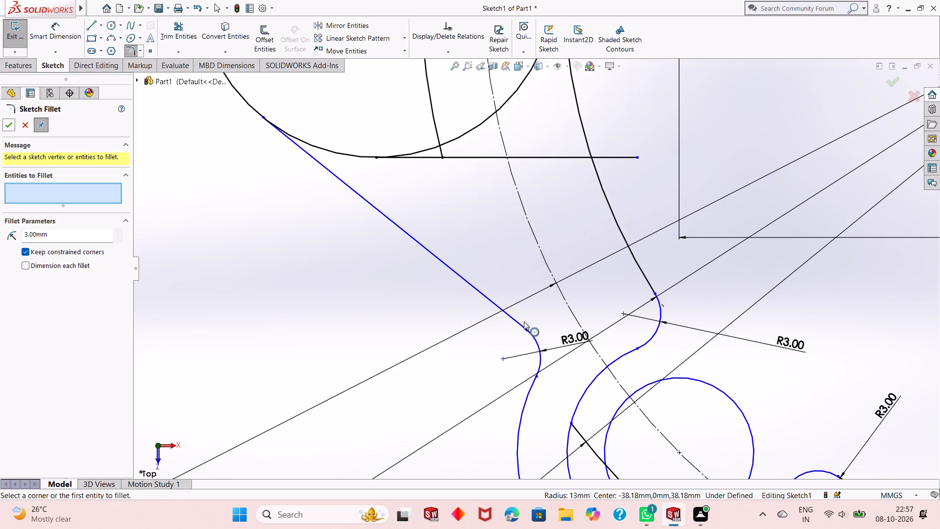
scroll(547, 359, "down", 2)
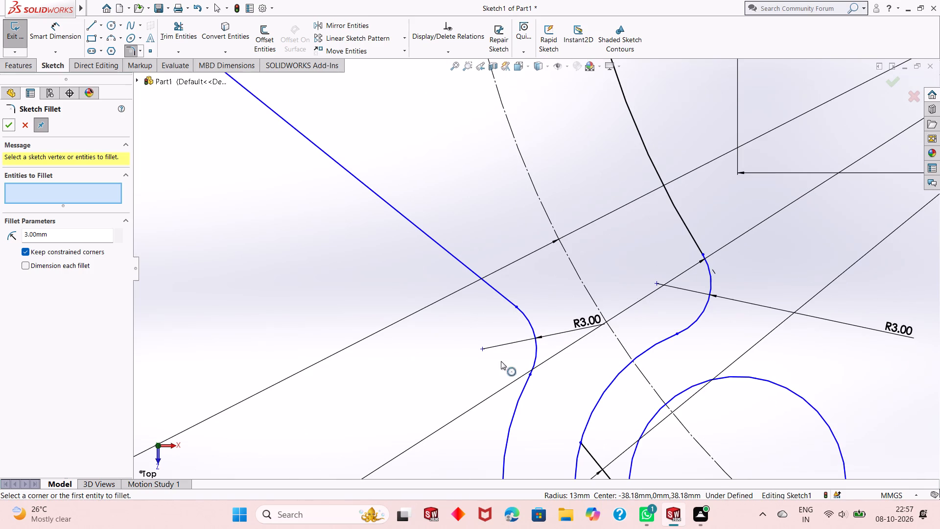
scroll(479, 353, "up", 8)
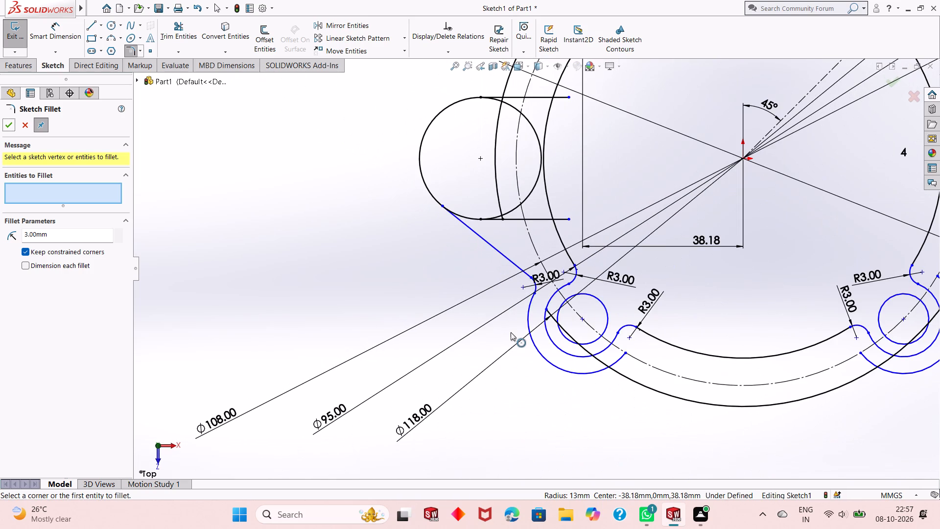
left_click(7, 127)
Dimension the new fillet's centre vertically from the left 29 mm circle's centre and horizontally from the lower-left 12 mm circle's centre.
left_click(44, 34)
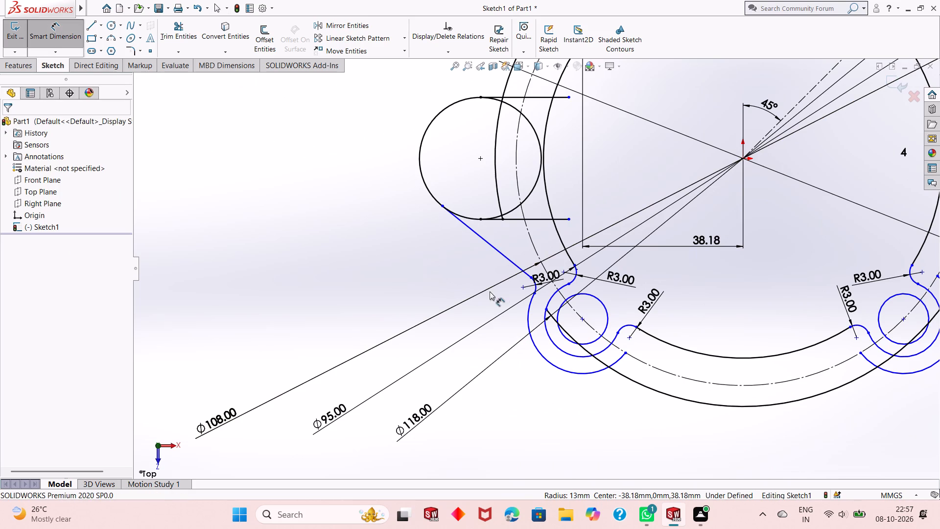
left_click(522, 288)
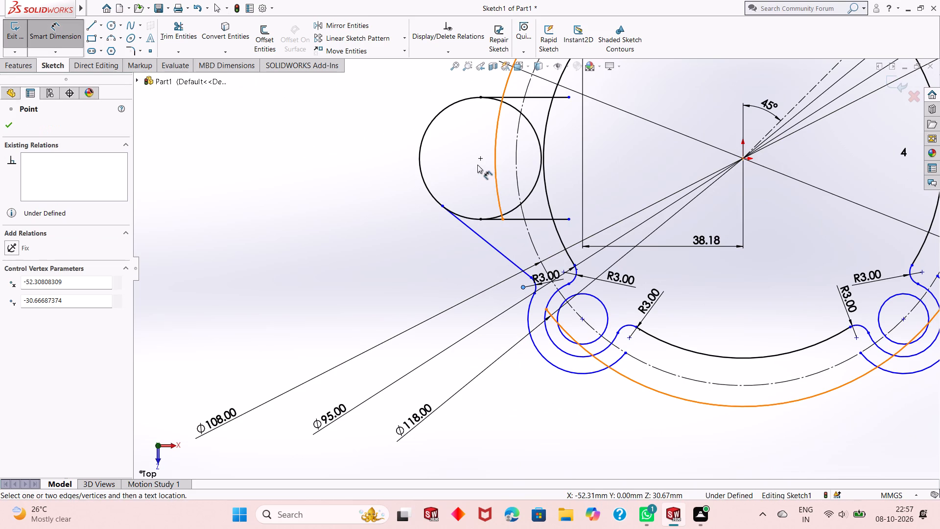
left_click(482, 156)
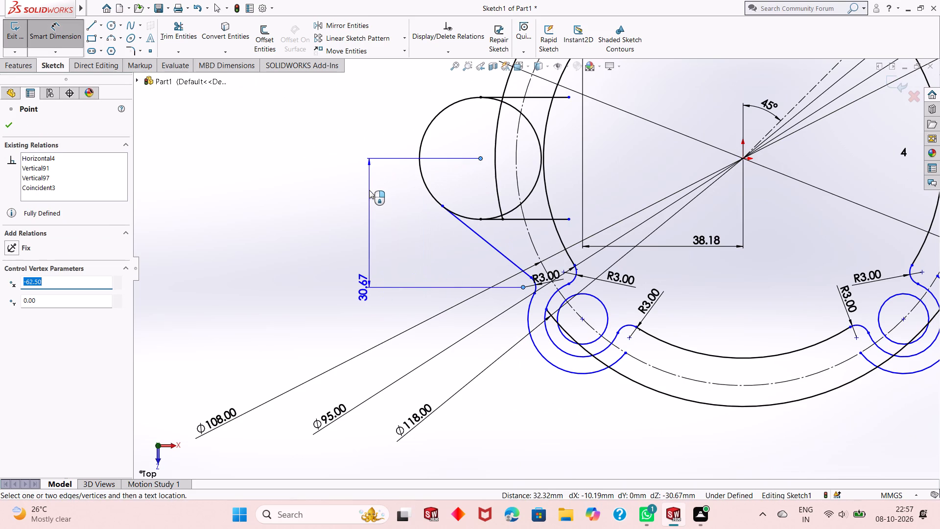
left_click(369, 190)
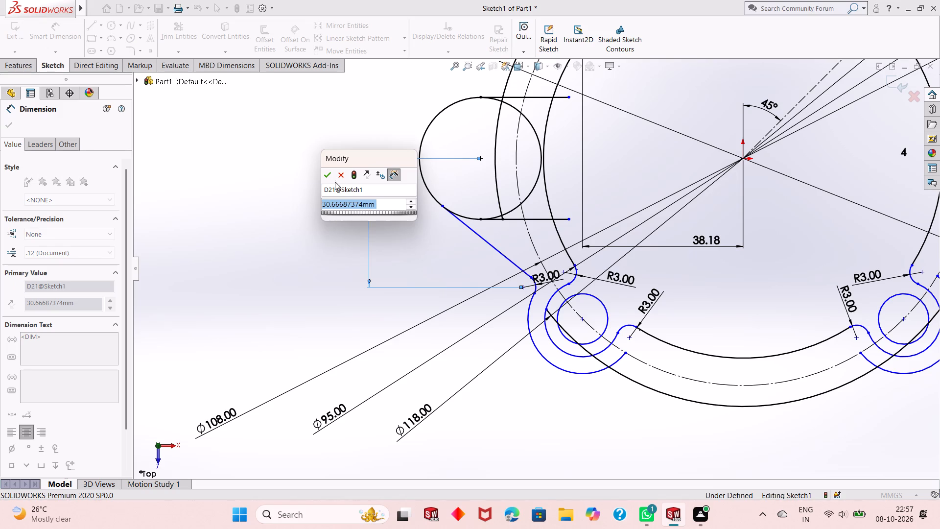
left_click(325, 177)
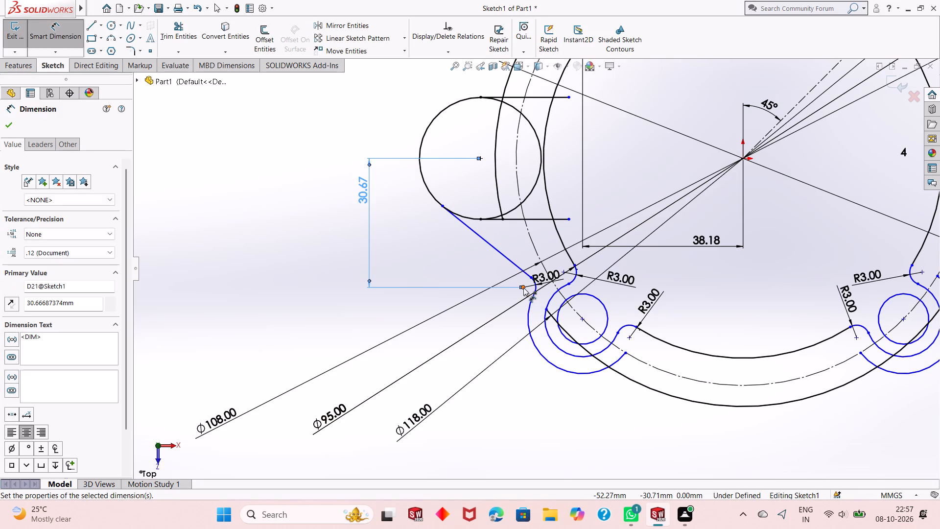
left_click(523, 288)
left_click(581, 320)
left_click(544, 396)
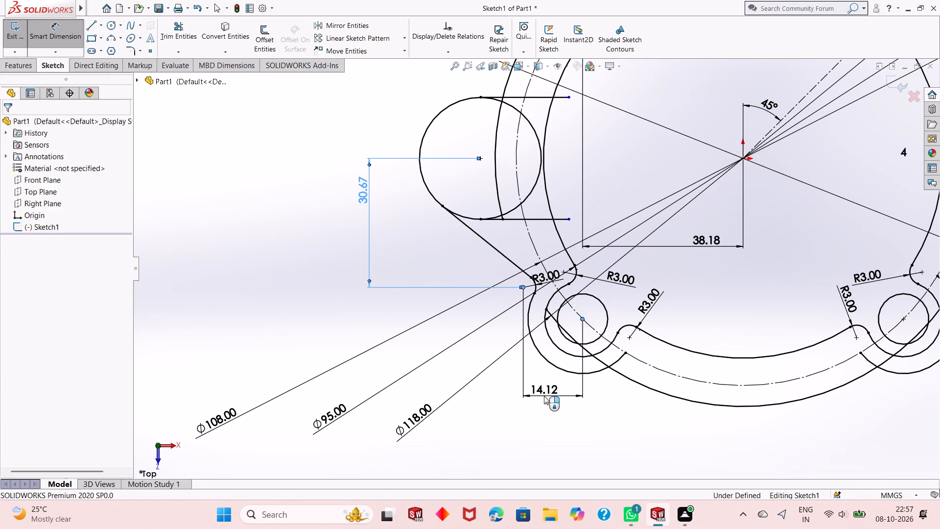
key("Return")
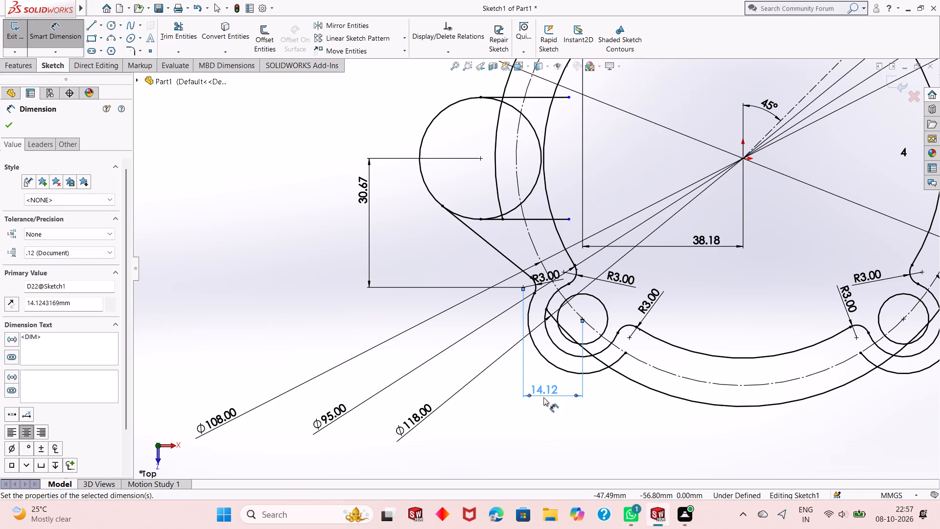
right_click(315, 300)
left_click(324, 329)
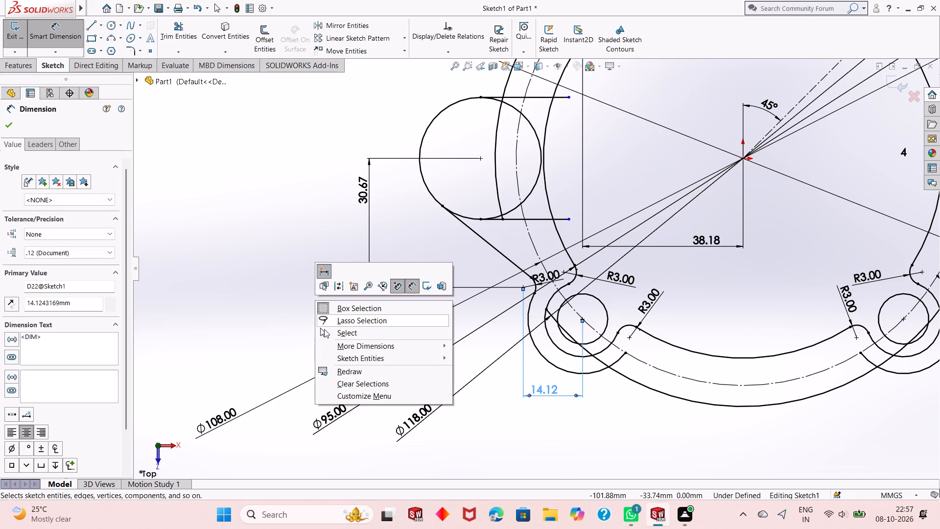
Sketch a line from the upper-left 12 mm circle's centre to the upper outer side of the left 29 mm circle.
scroll(442, 336, "down", 2)
scroll(442, 339, "up", 6)
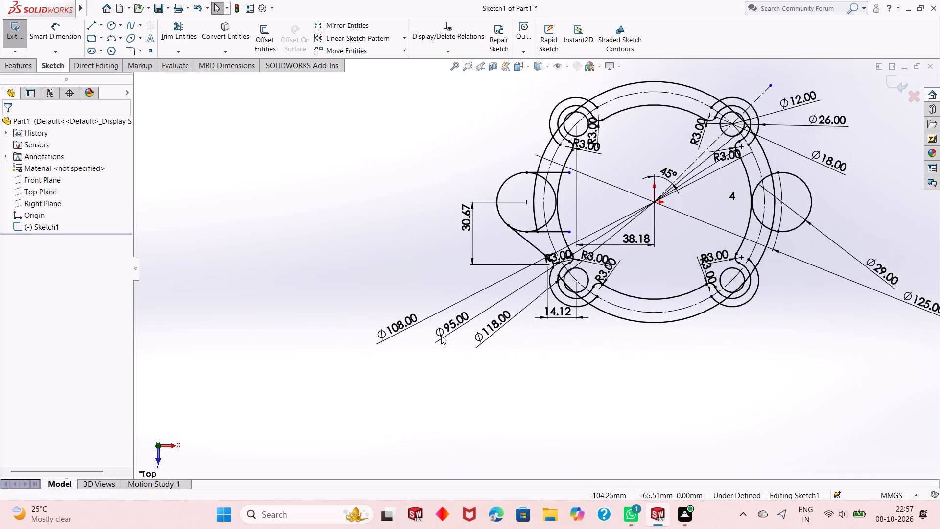
scroll(590, 117, "down", 3)
scroll(523, 235, "down", 1)
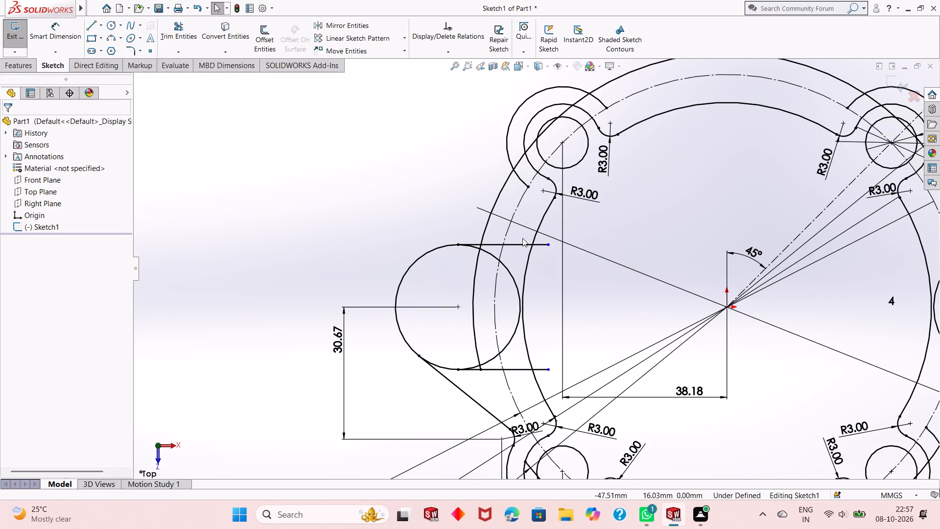
left_click(91, 31)
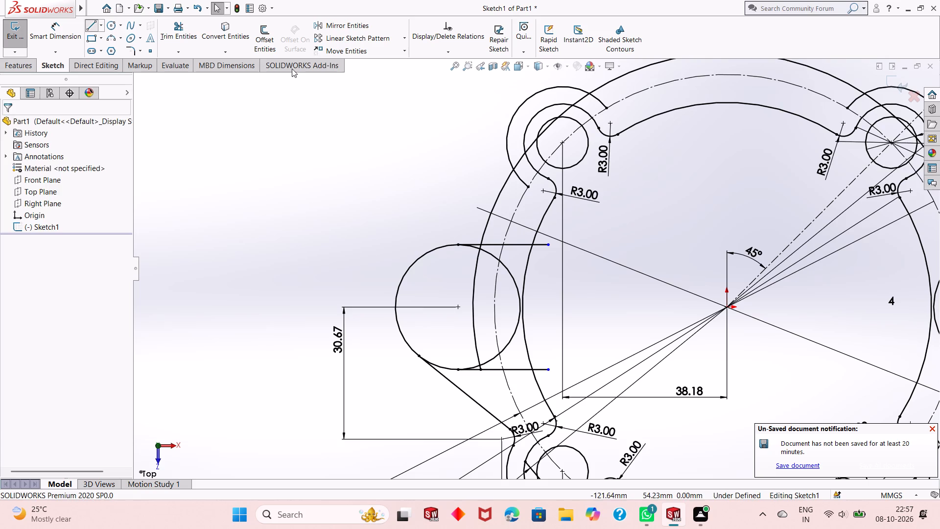
left_click(564, 144)
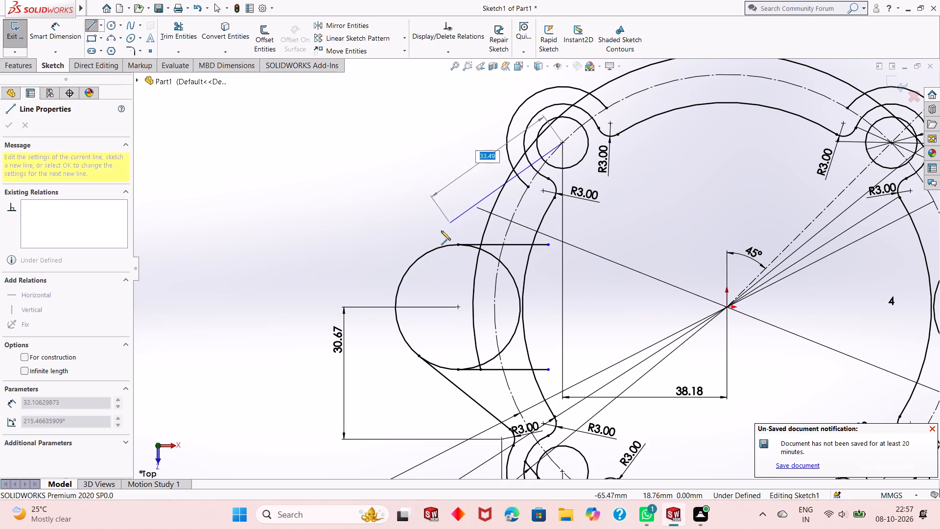
left_click(422, 256)
right_click(413, 217)
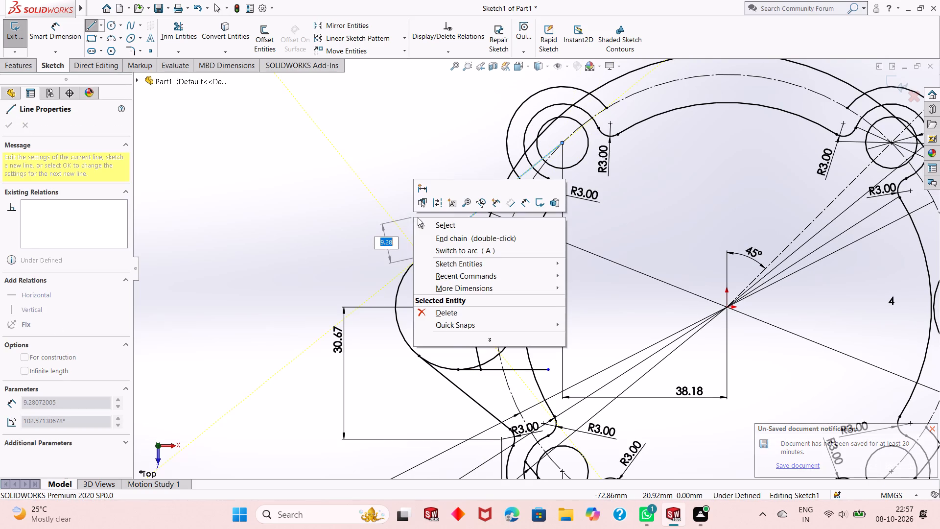
left_click(432, 222)
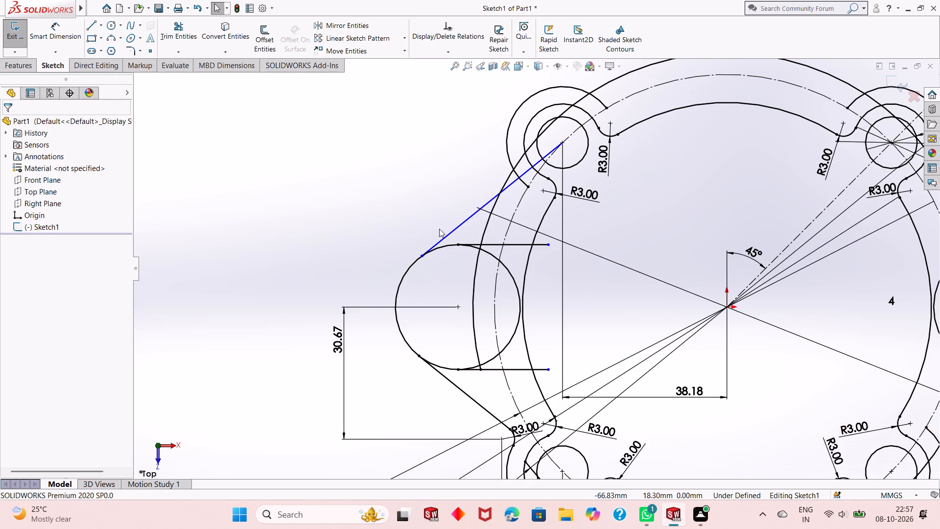
Make the line from the upper-left 12 mm circle's centre tangent to the left 29 mm circle.
left_click(445, 233)
left_click(446, 235)
left_click(448, 245, "ctrl")
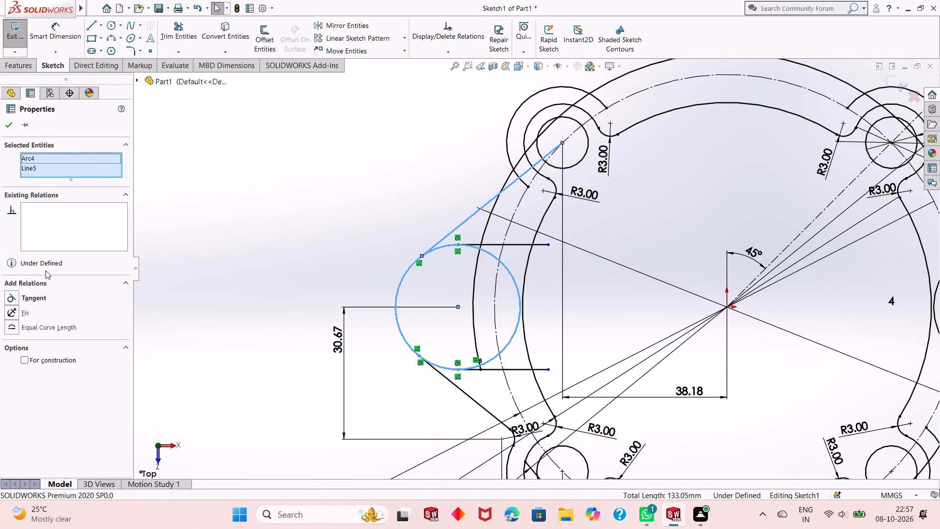
left_click(46, 293)
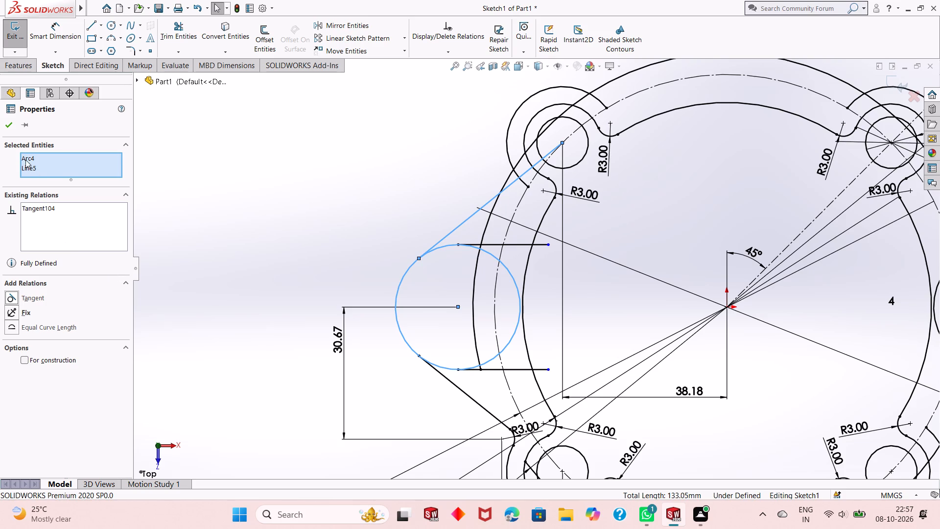
left_click(9, 125)
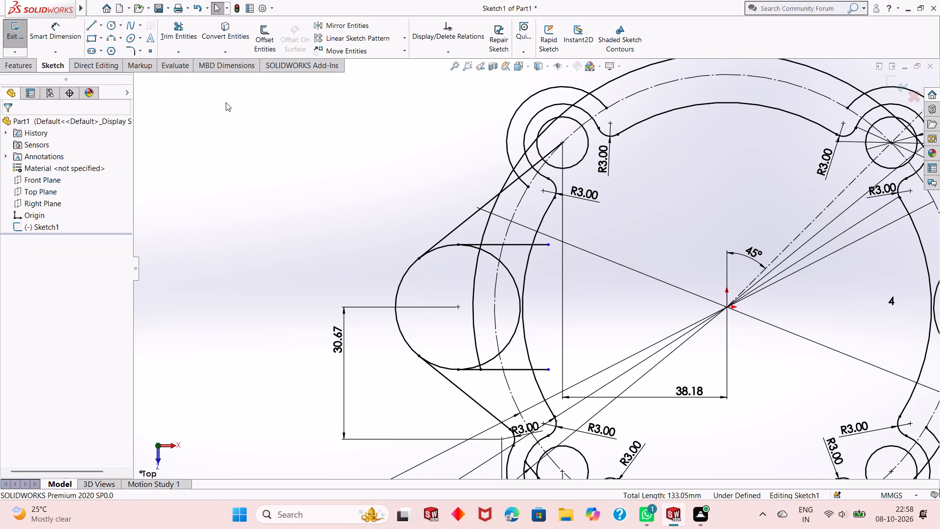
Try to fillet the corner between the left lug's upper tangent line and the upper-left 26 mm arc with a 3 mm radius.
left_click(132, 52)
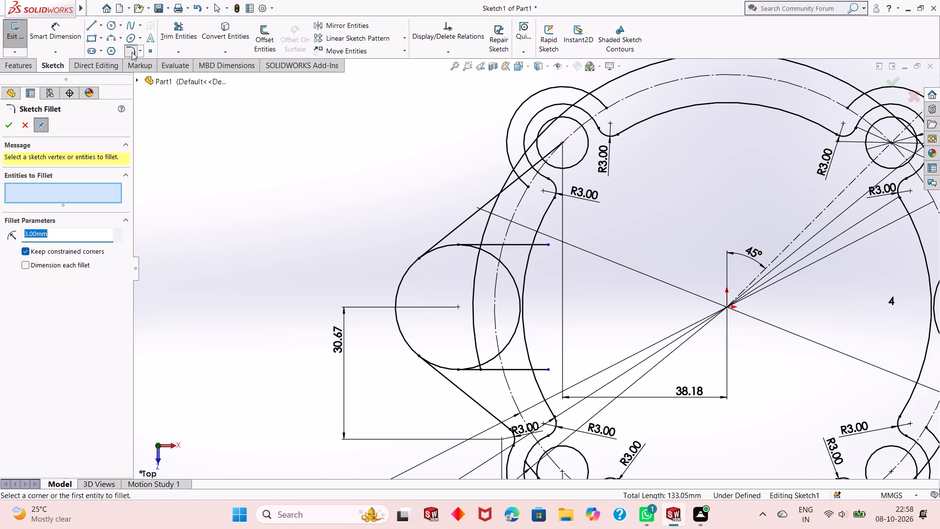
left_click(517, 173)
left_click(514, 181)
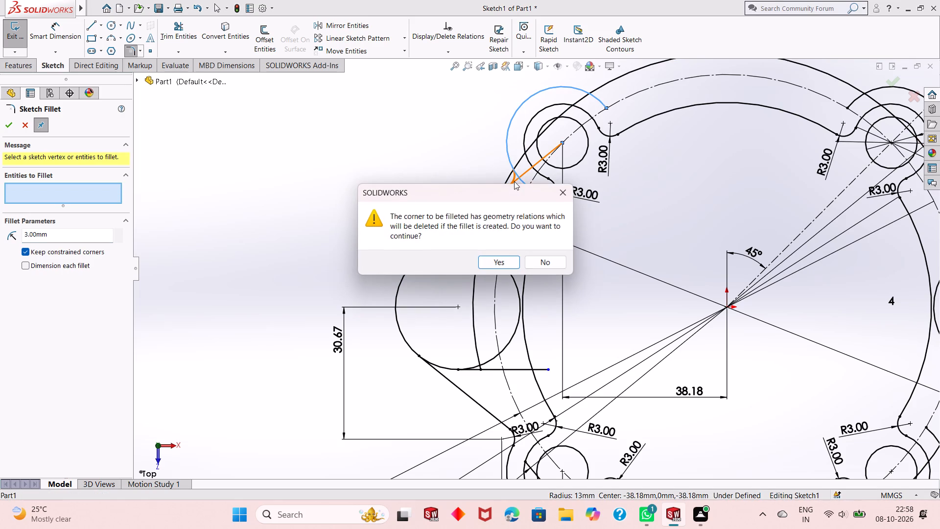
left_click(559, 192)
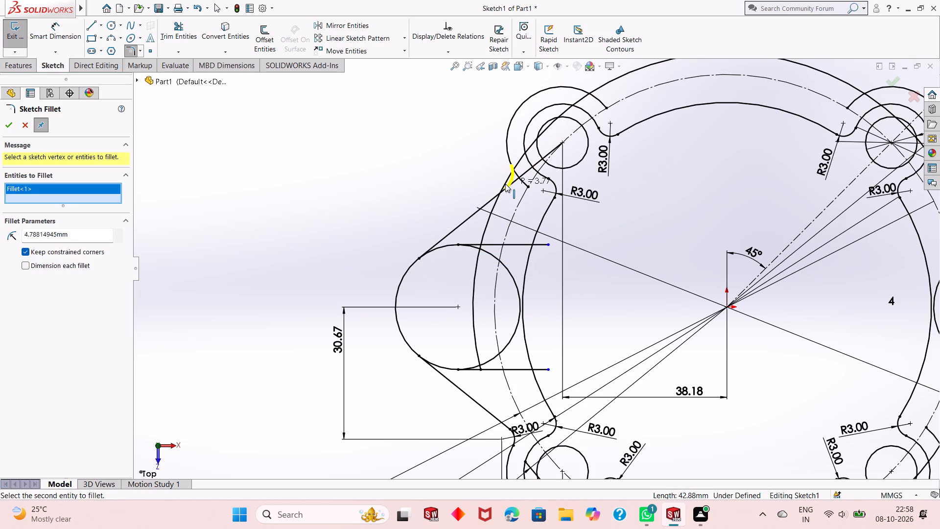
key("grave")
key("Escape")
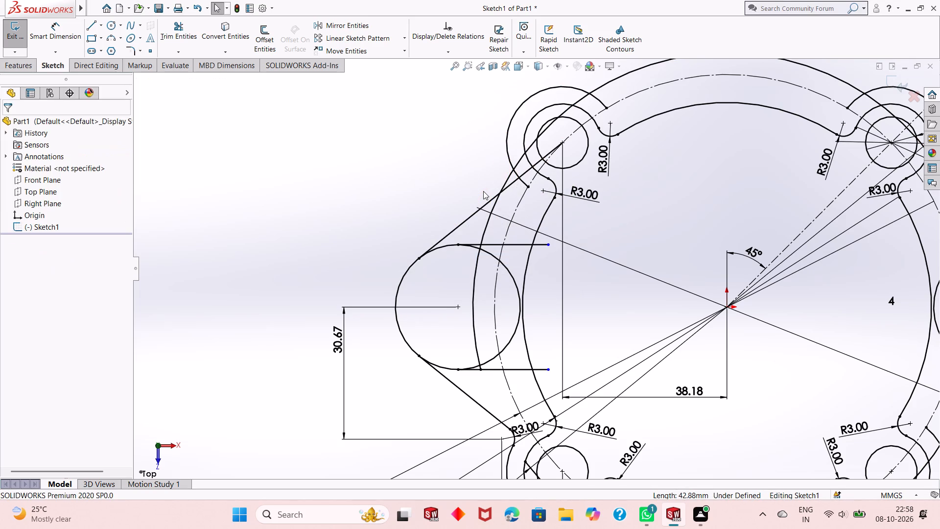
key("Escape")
Trim away the 118 mm circle's portion inside the left 29 mm circle and its short remnant at the lug's lower side.
left_click(179, 38)
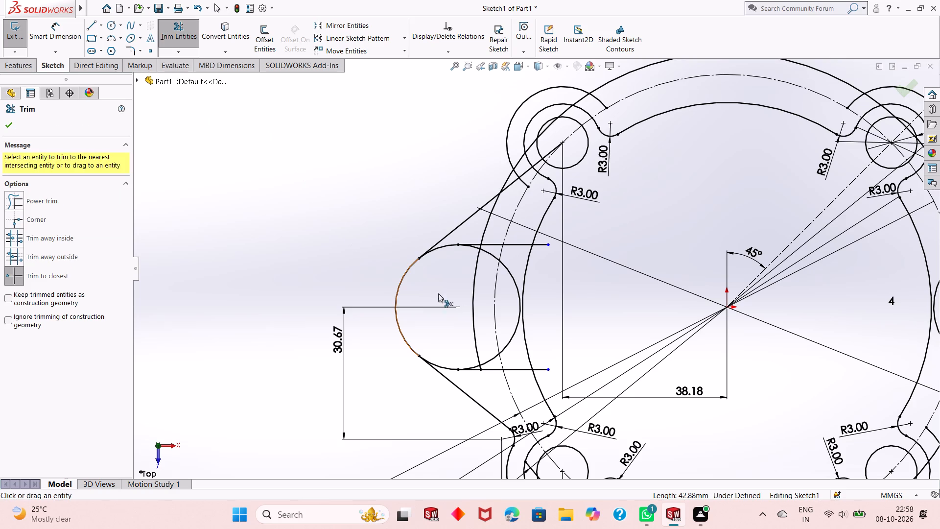
left_click(476, 331)
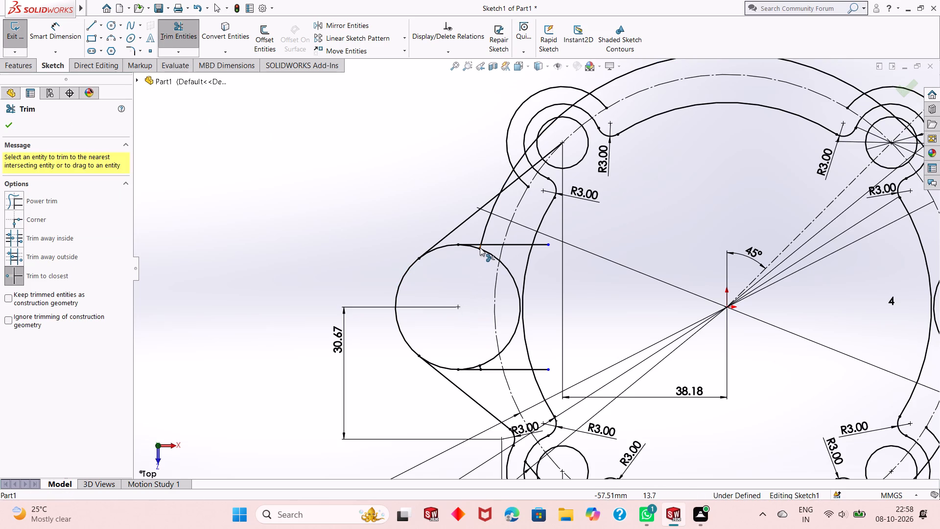
scroll(485, 374, "down", 7)
left_click(502, 313)
scroll(485, 350, "up", 6)
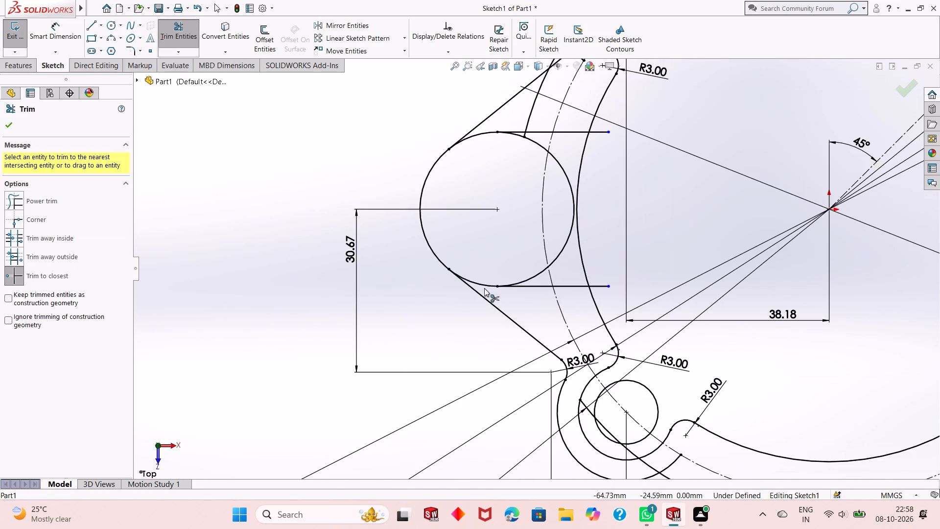
Trim the 118 mm circle's remaining segments from the left 29 mm circle's upper side through the upper-left lug to the 12 mm circle's top.
scroll(534, 117, "down", 7)
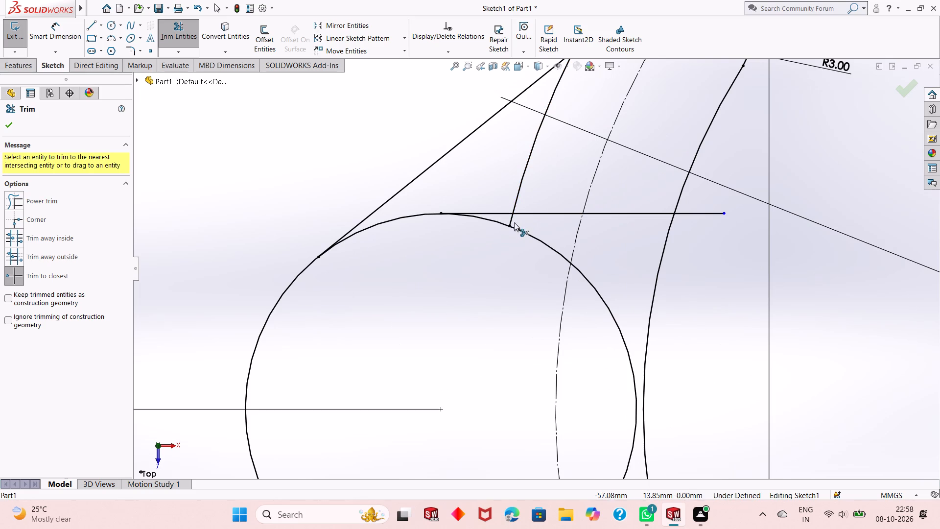
left_click(513, 222)
left_click(517, 193)
scroll(493, 264, "up", 6)
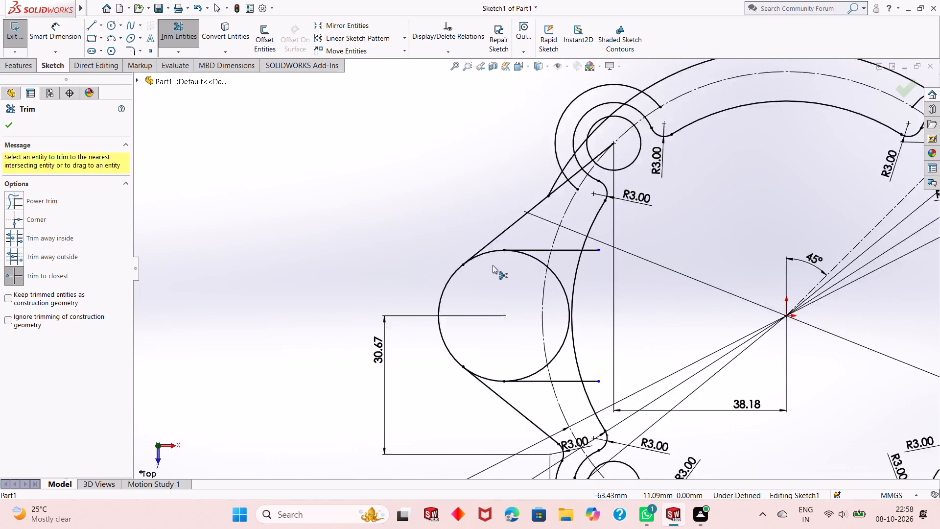
scroll(493, 265, "up", 2)
scroll(594, 141, "down", 4)
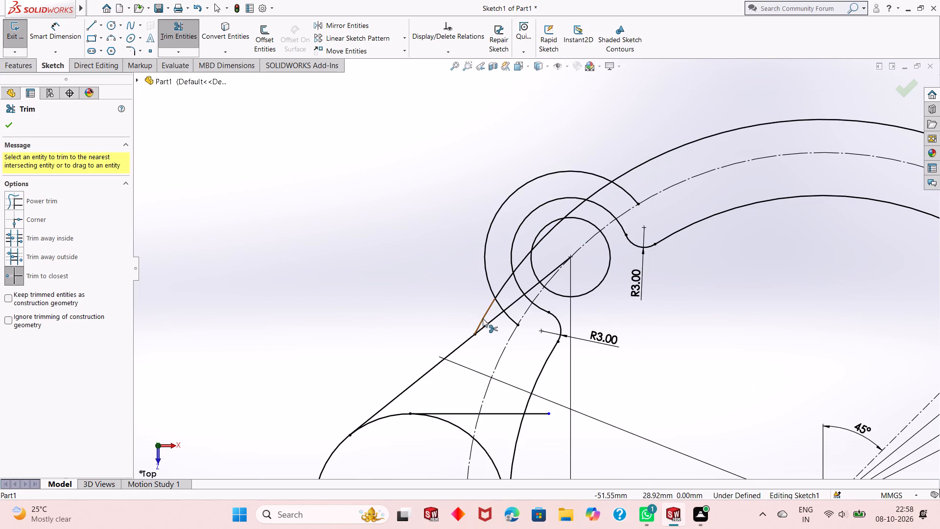
left_click(483, 319)
left_click(504, 286)
left_click(524, 260)
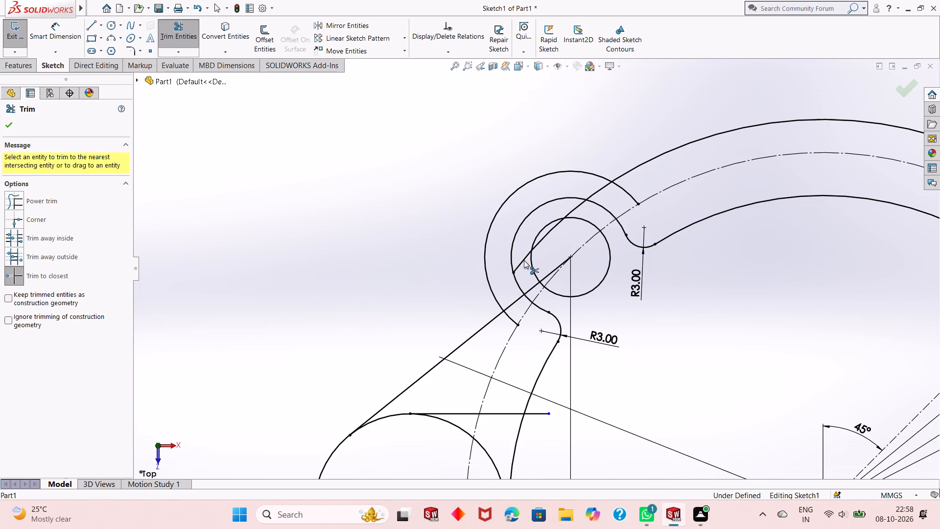
left_click(547, 241)
left_click(547, 237)
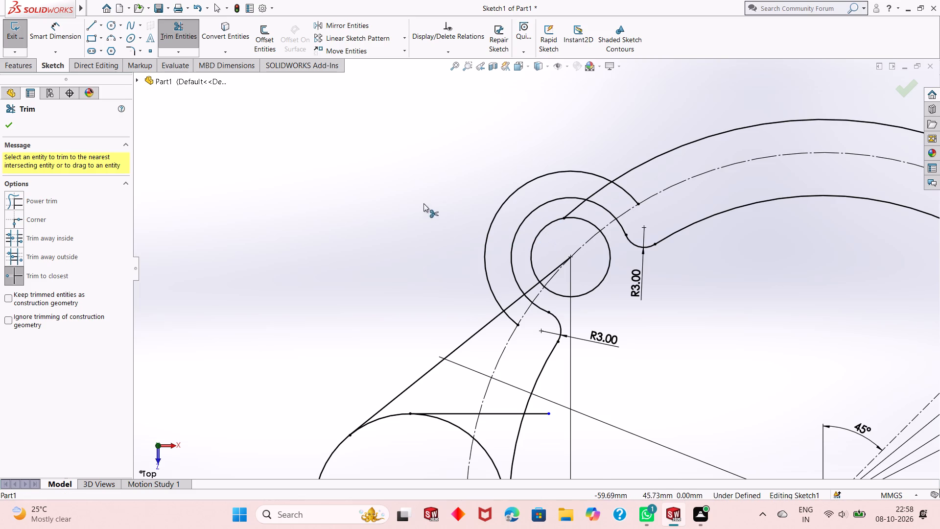
right_click(403, 193)
left_click(429, 230)
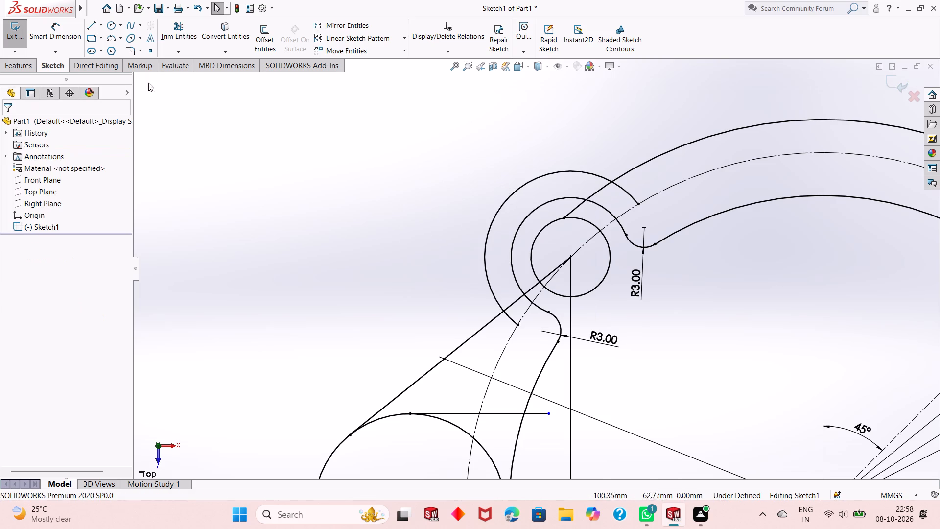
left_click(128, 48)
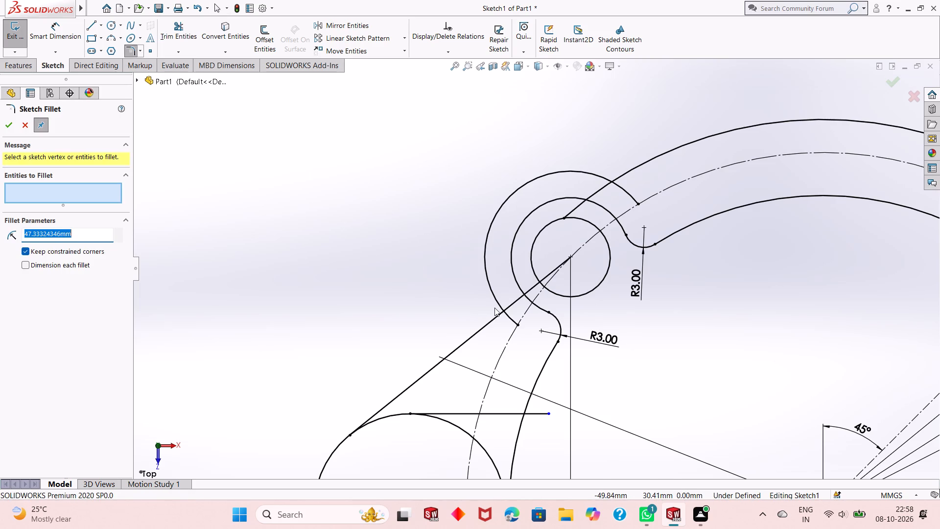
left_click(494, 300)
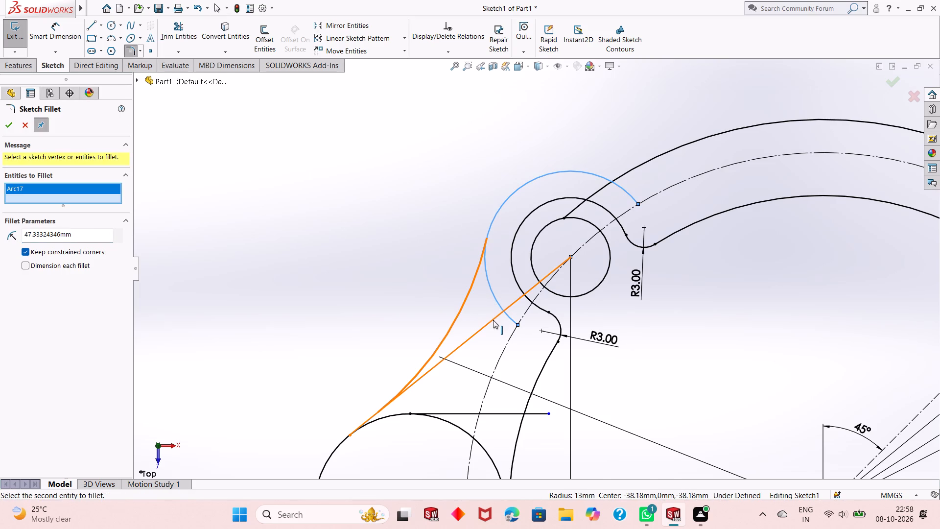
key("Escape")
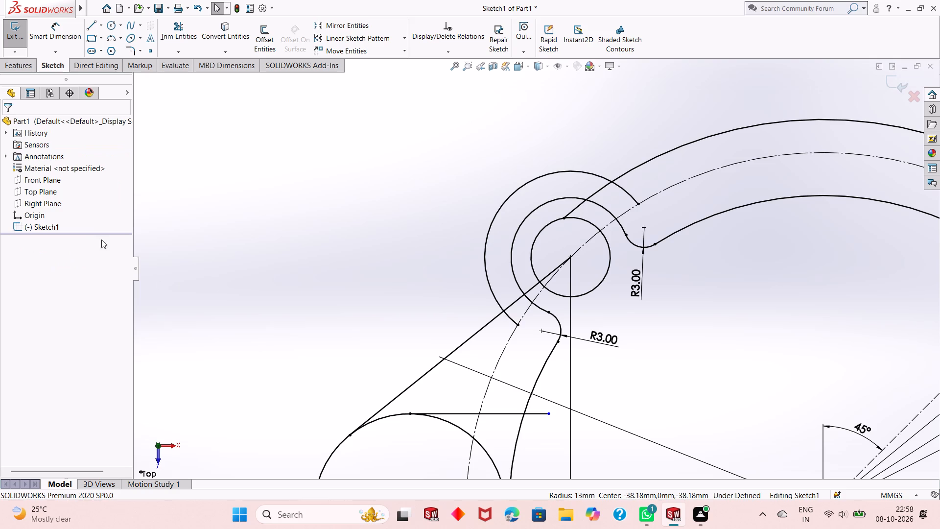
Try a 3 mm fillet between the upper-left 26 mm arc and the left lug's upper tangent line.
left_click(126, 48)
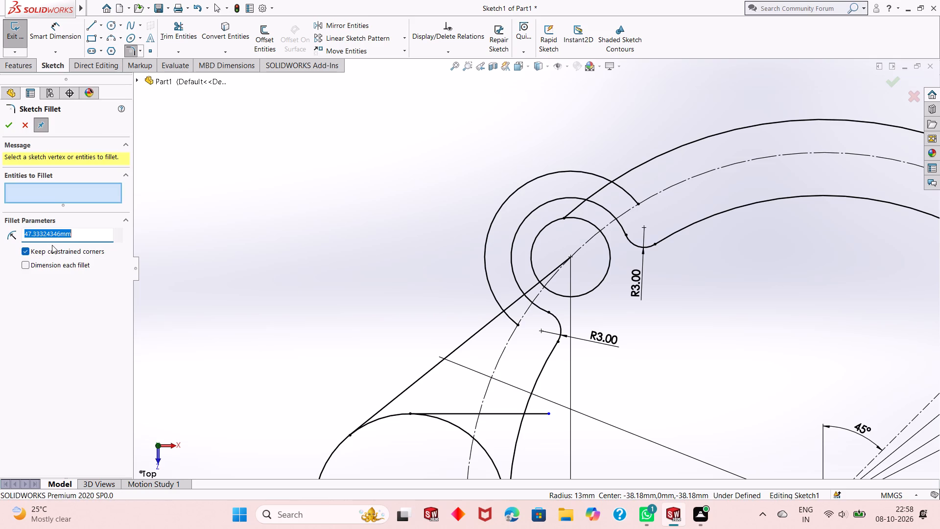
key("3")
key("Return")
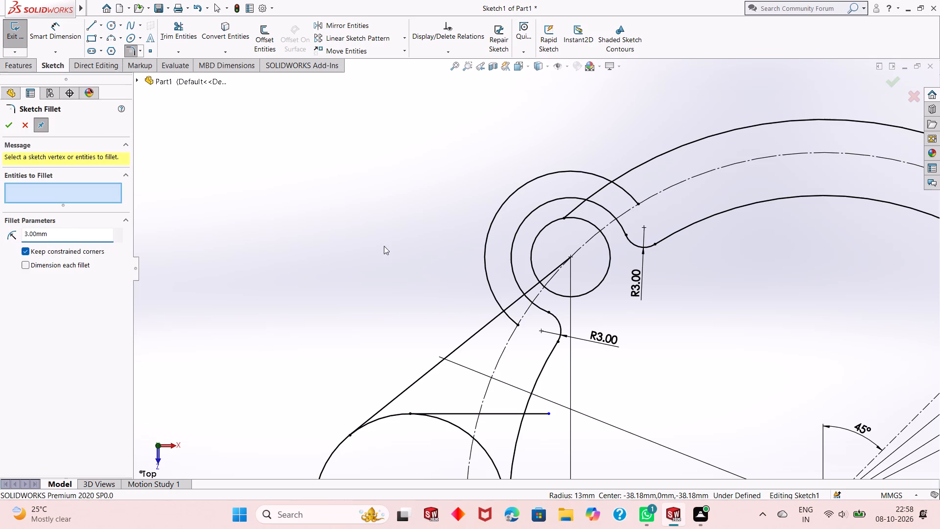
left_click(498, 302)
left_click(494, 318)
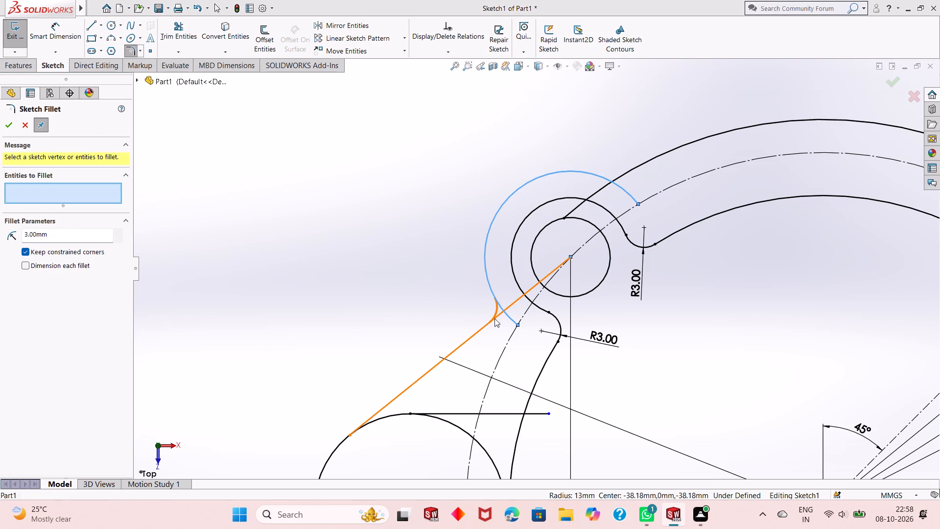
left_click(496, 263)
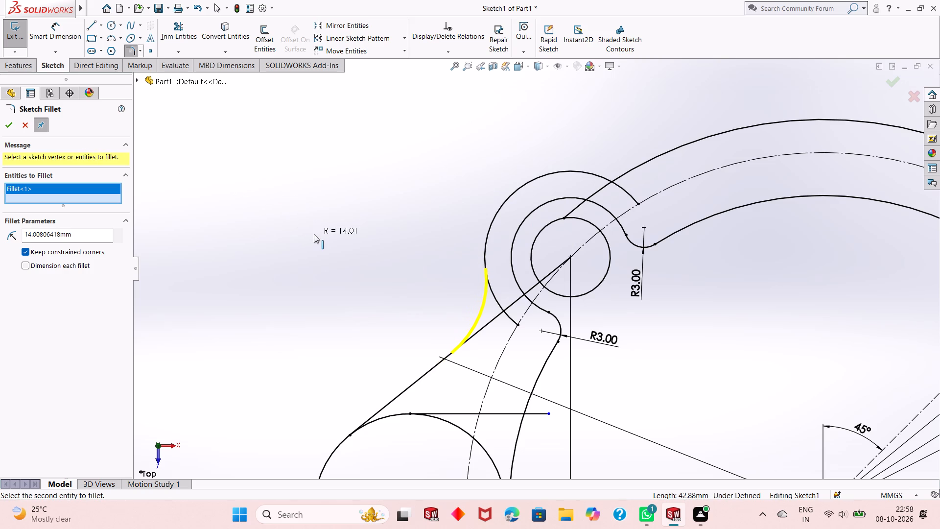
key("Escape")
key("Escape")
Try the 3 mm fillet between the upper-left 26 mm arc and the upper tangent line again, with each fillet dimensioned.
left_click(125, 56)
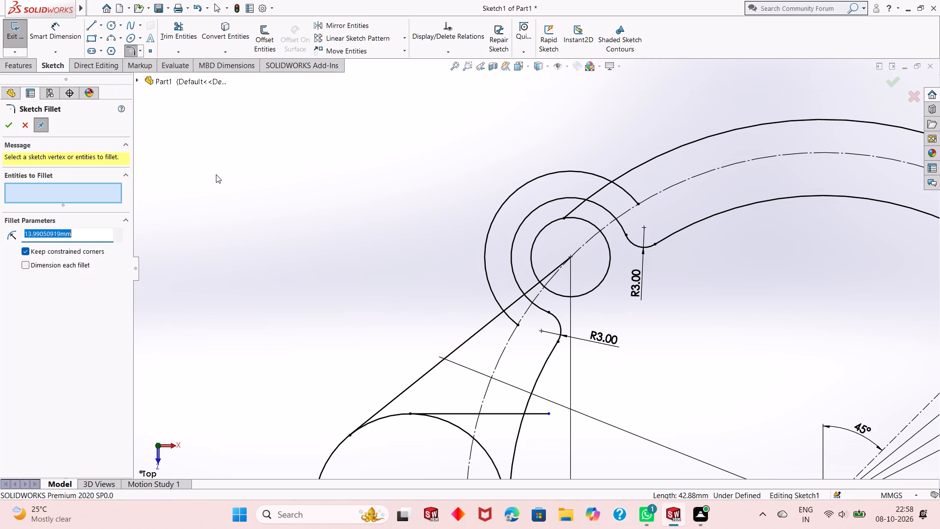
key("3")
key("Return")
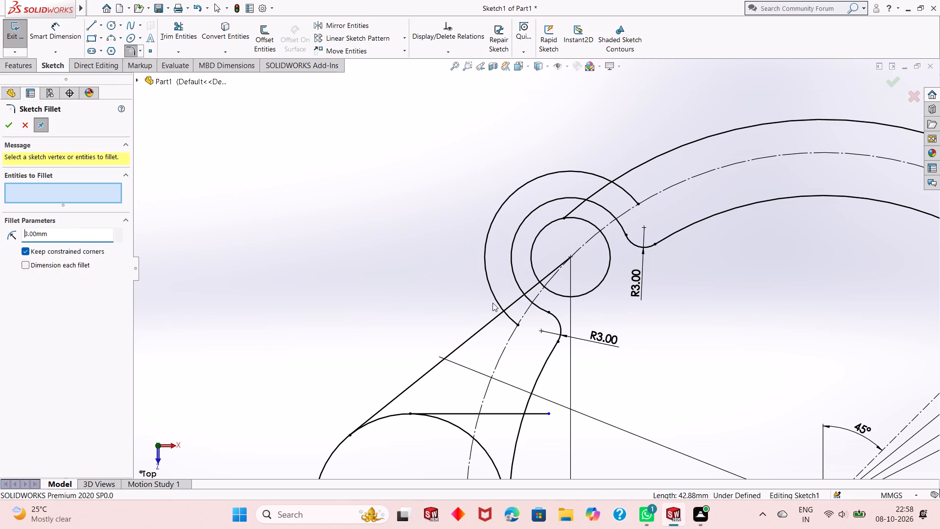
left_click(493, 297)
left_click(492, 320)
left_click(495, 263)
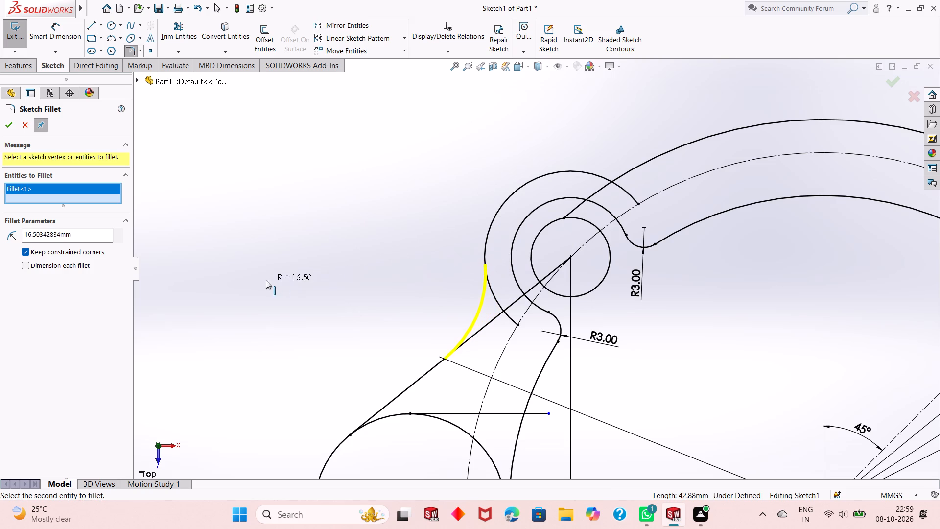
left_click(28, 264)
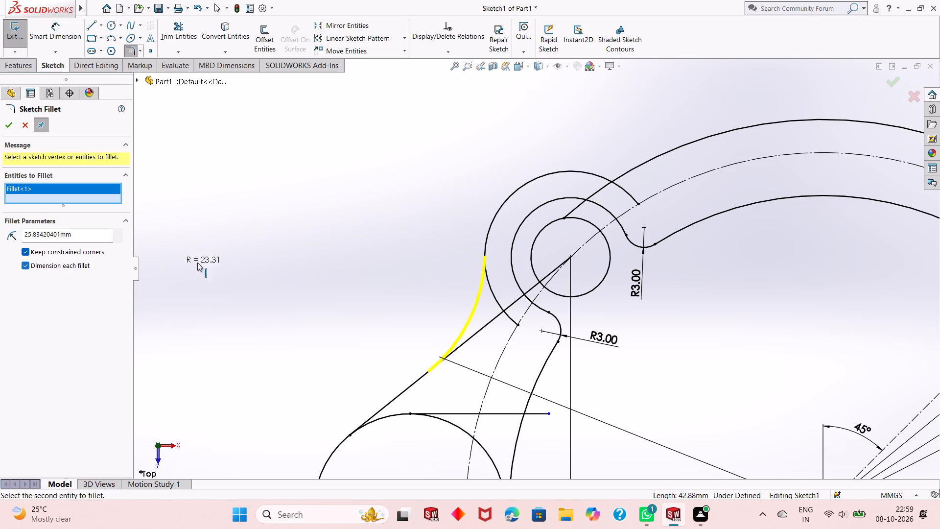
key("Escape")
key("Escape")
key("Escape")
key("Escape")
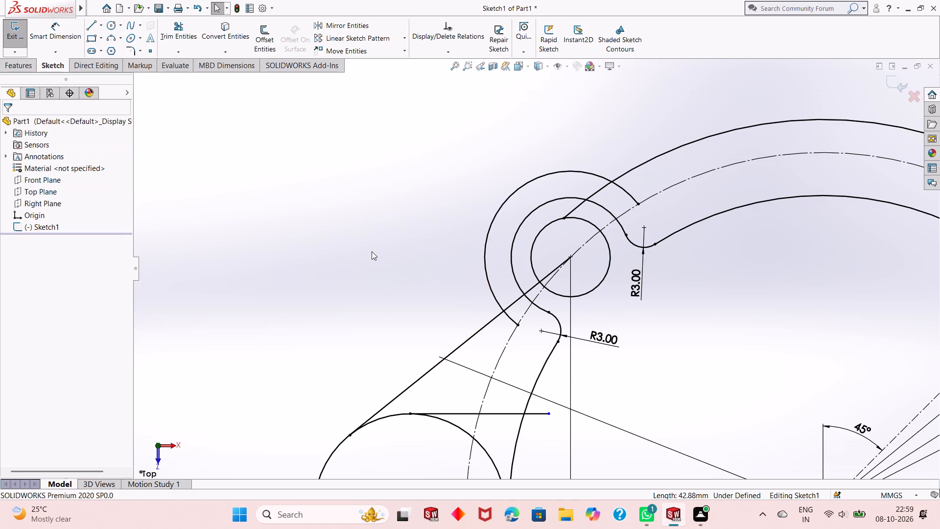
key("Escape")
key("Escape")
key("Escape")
Fillet the upper-left 26 mm arc to the left lug's upper tangent line at 3 mm, with Keep constrained corners and Dimension each fillet off.
left_click(126, 51)
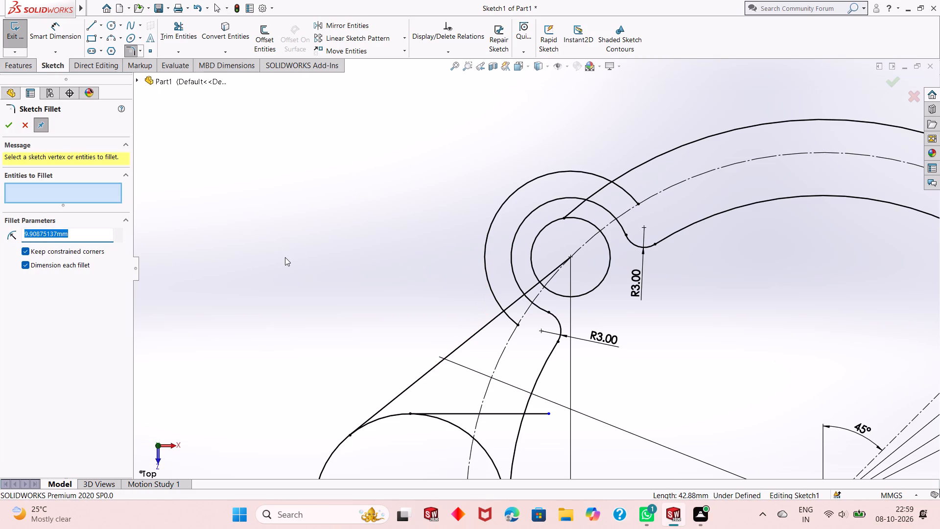
key("3")
key("Return")
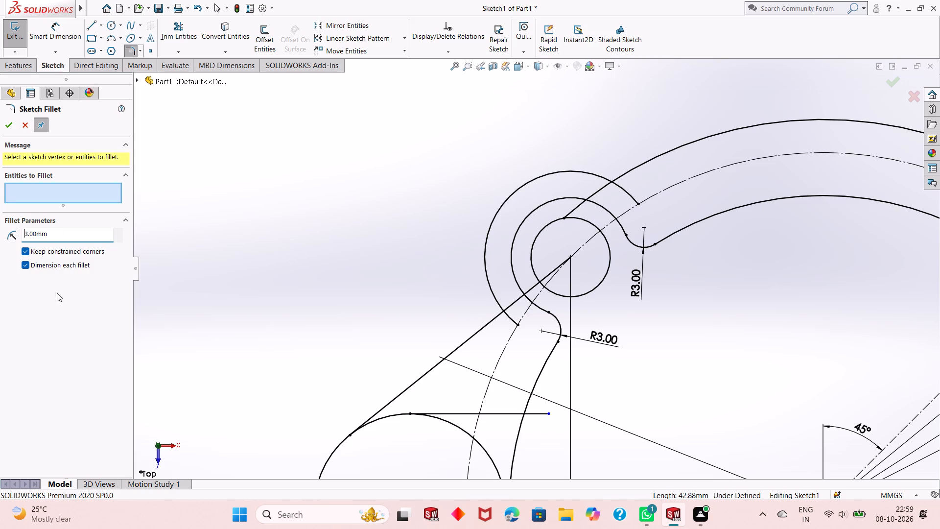
left_click(54, 266)
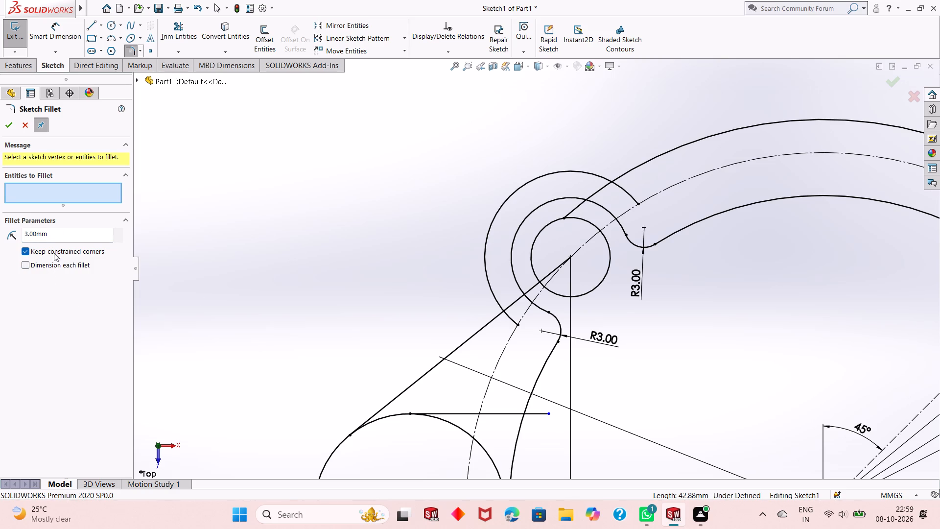
left_click(54, 250)
left_click(493, 295)
left_click(495, 316)
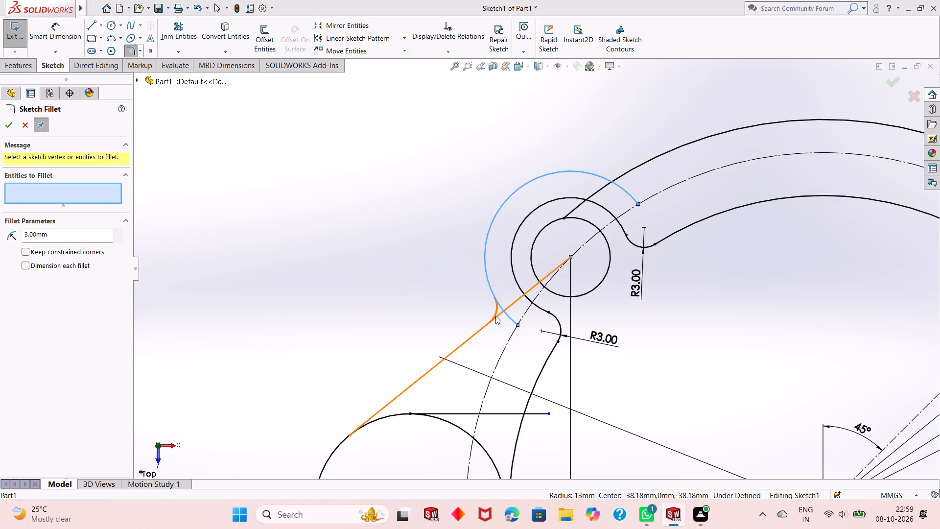
left_click(505, 265)
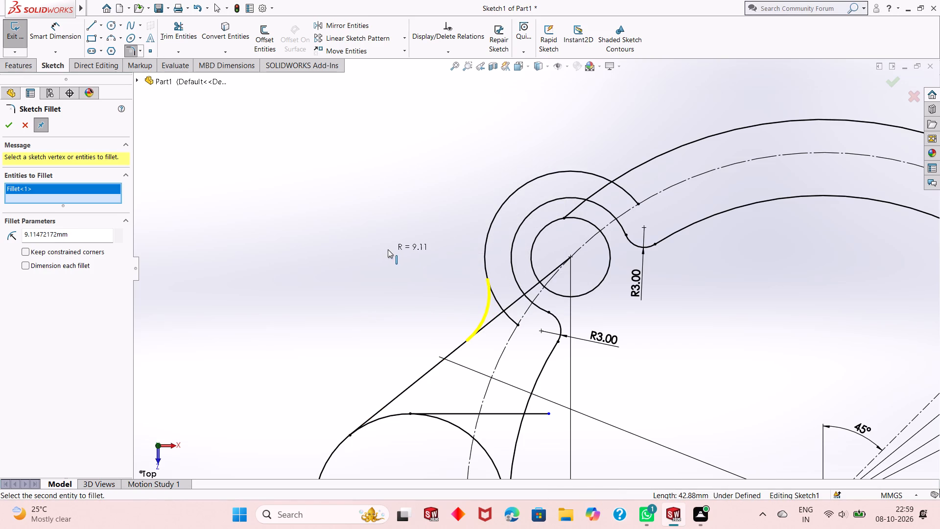
key("3")
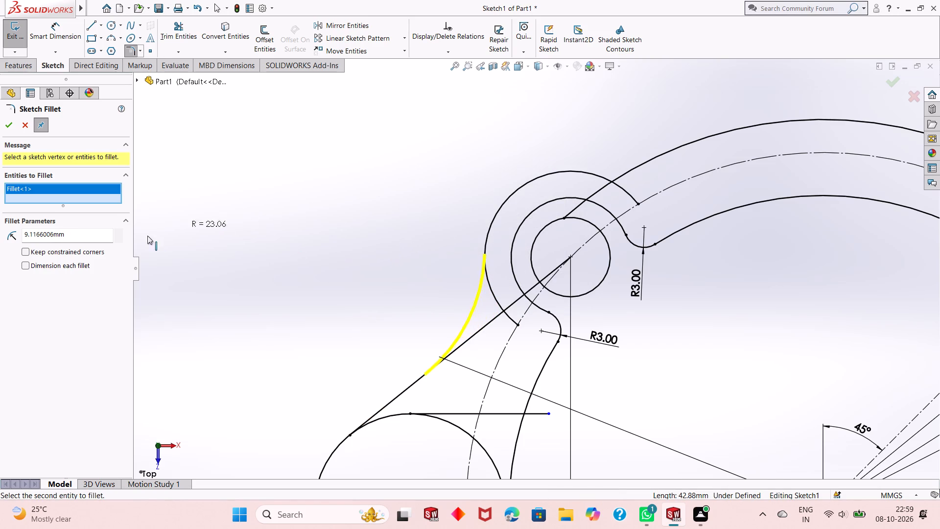
double_click(76, 236)
key("3")
key("Return")
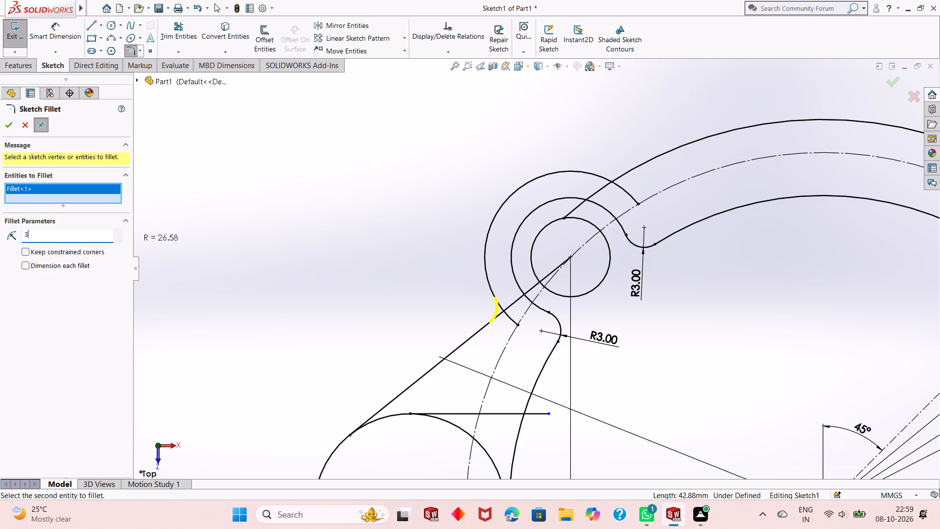
left_click(3, 125)
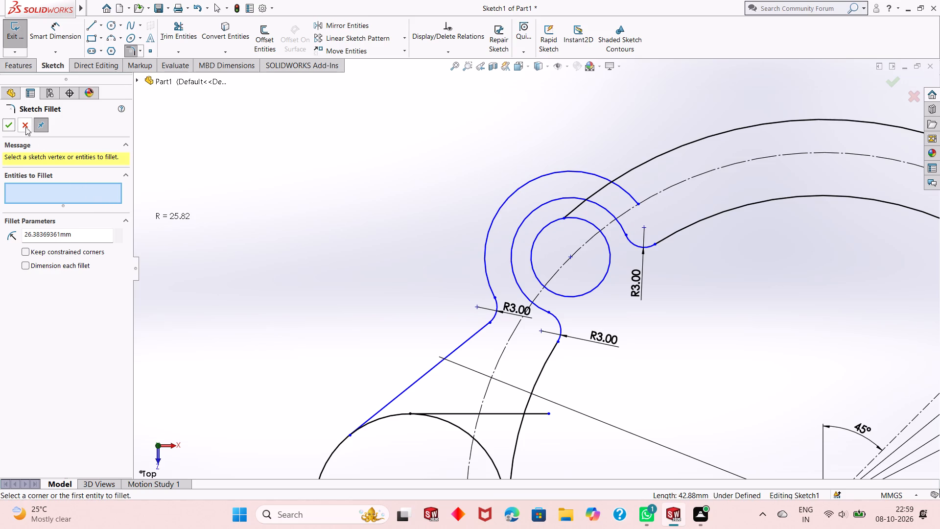
left_click(8, 125)
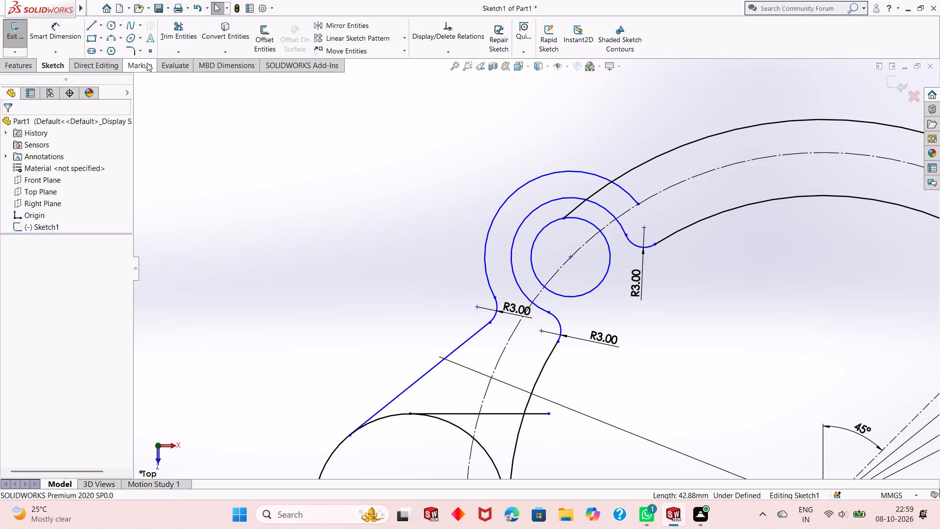
Turn Keep constrained corners back on in the Sketch Fillet settings.
left_click(133, 49)
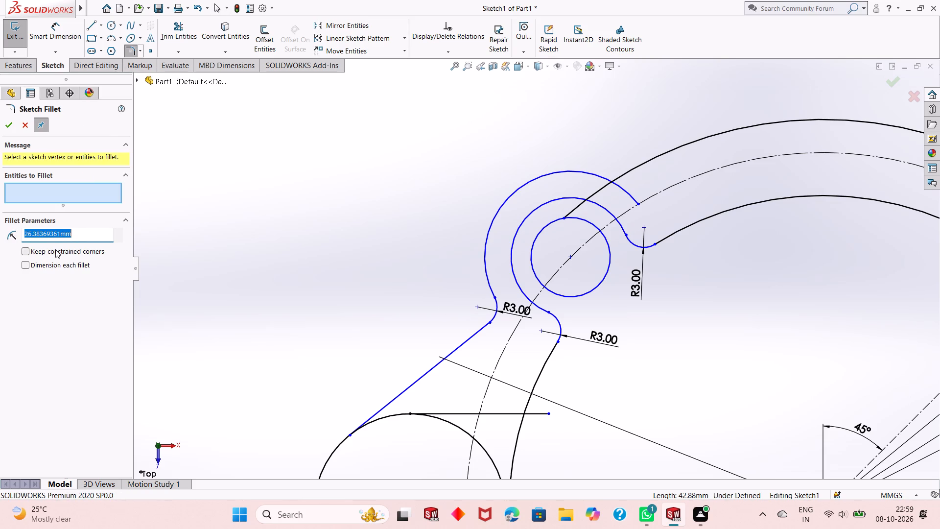
left_click(55, 249)
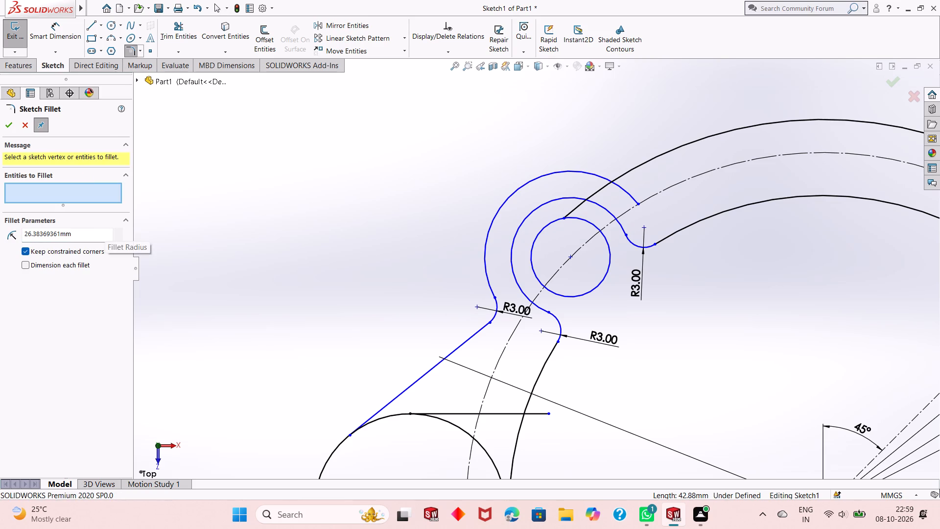
left_click(4, 126)
Dimension the vertical distance between the left 29 mm circle's centre and the upper-left 12 mm circle's centre.
scroll(420, 244, "up", 2)
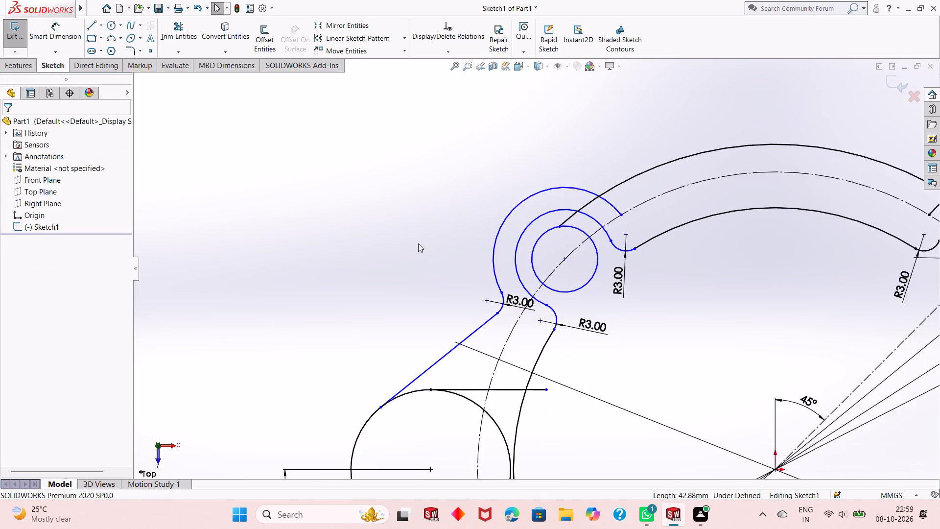
scroll(527, 293, "down", 8)
scroll(432, 317, "up", 3)
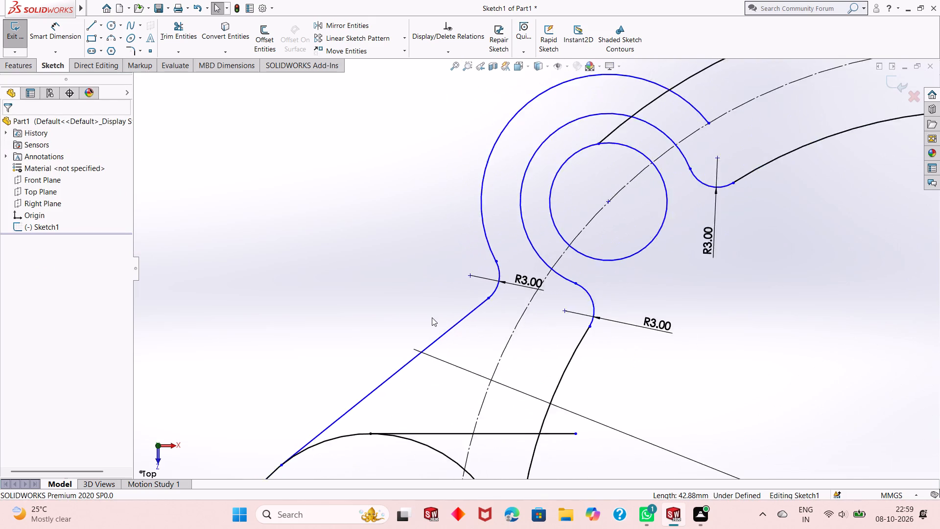
scroll(432, 317, "up", 7)
scroll(535, 439, "down", 8)
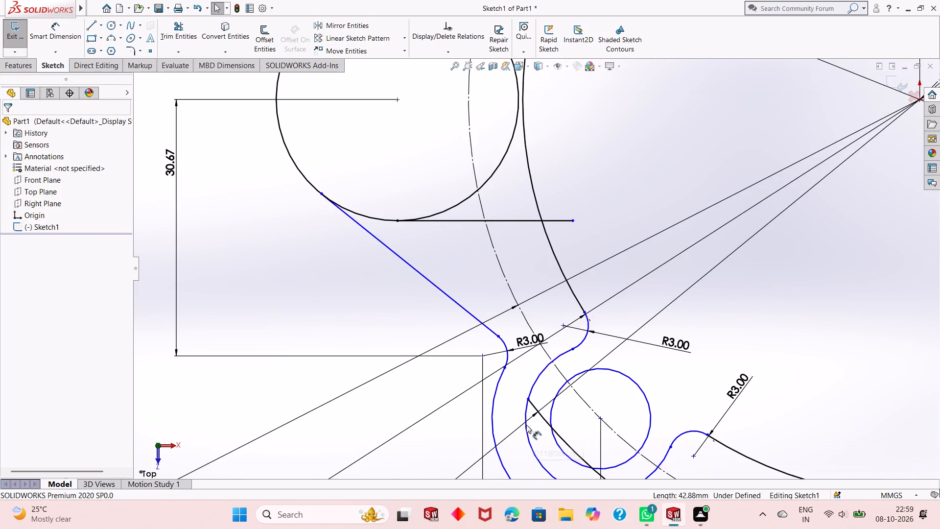
scroll(524, 420, "up", 9)
scroll(538, 179, "down", 2)
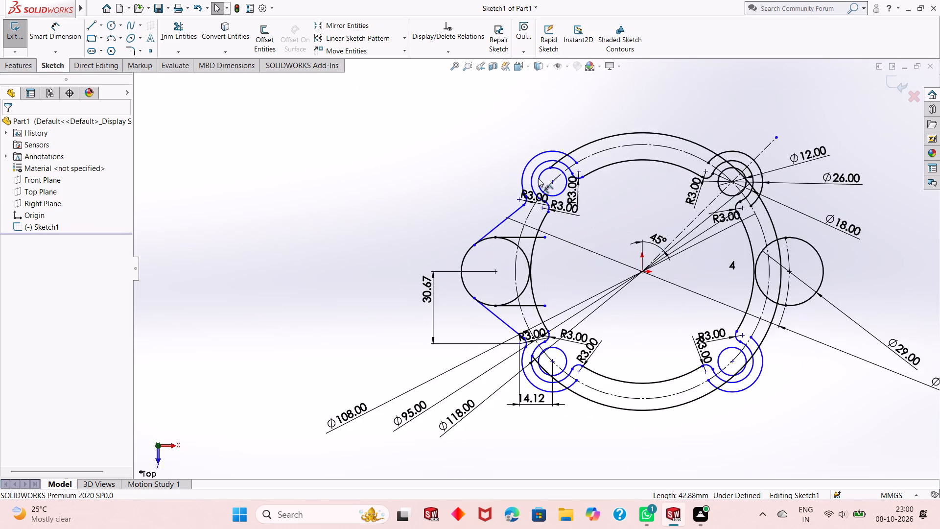
scroll(538, 178, "down", 5)
scroll(522, 230, "down", 3)
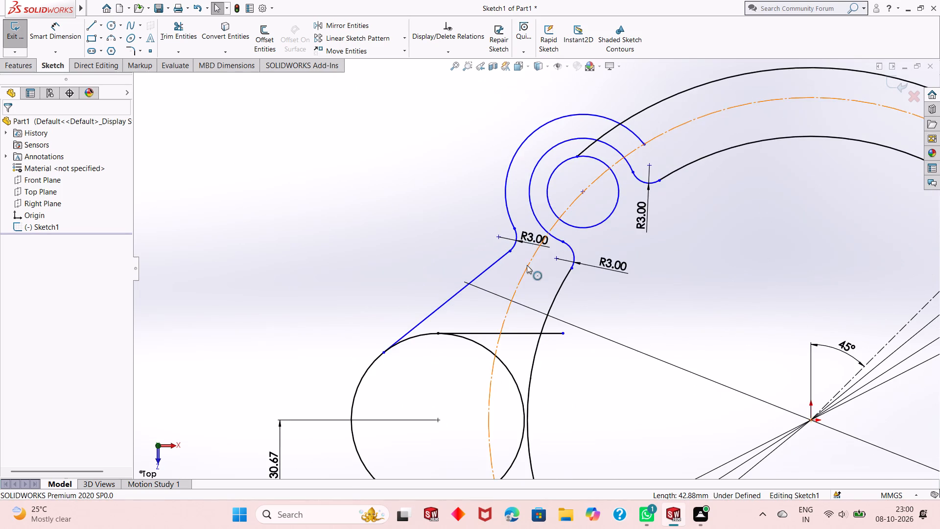
scroll(527, 265, "up", 3)
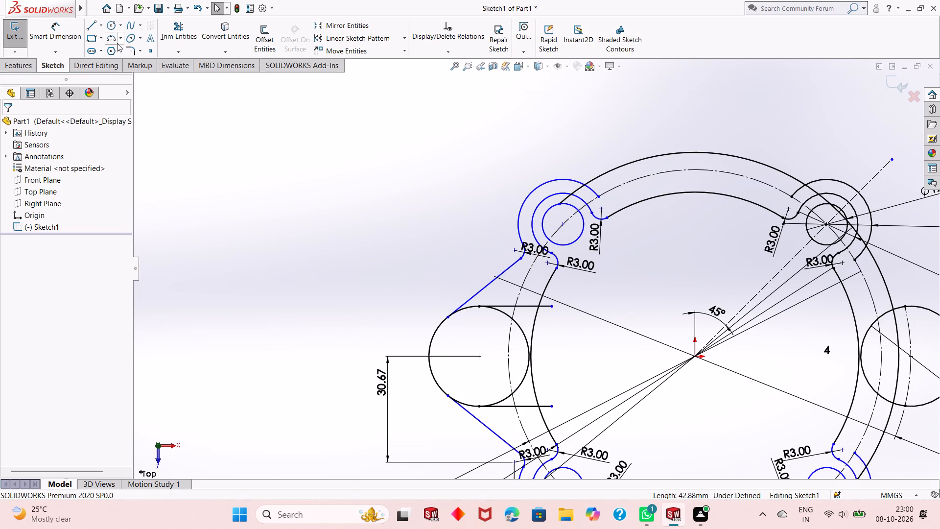
left_click(77, 32)
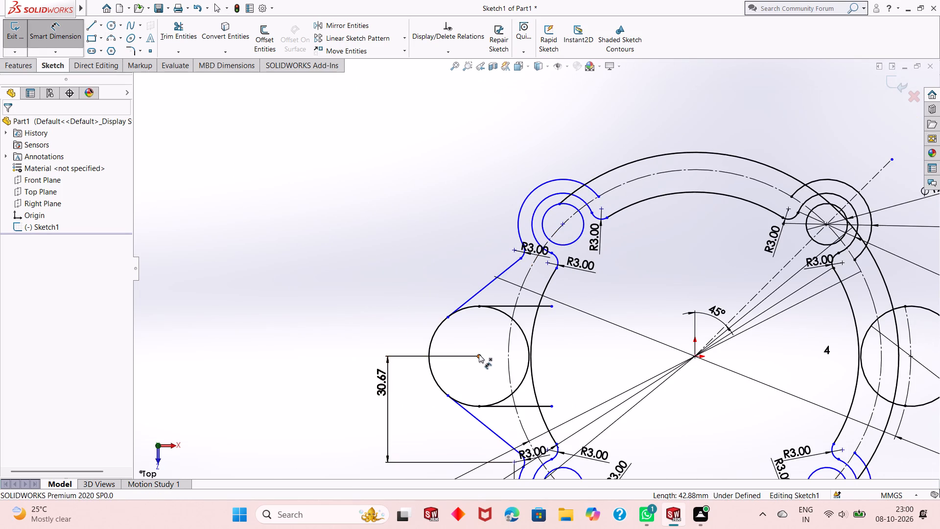
left_click(481, 354)
left_click(564, 225)
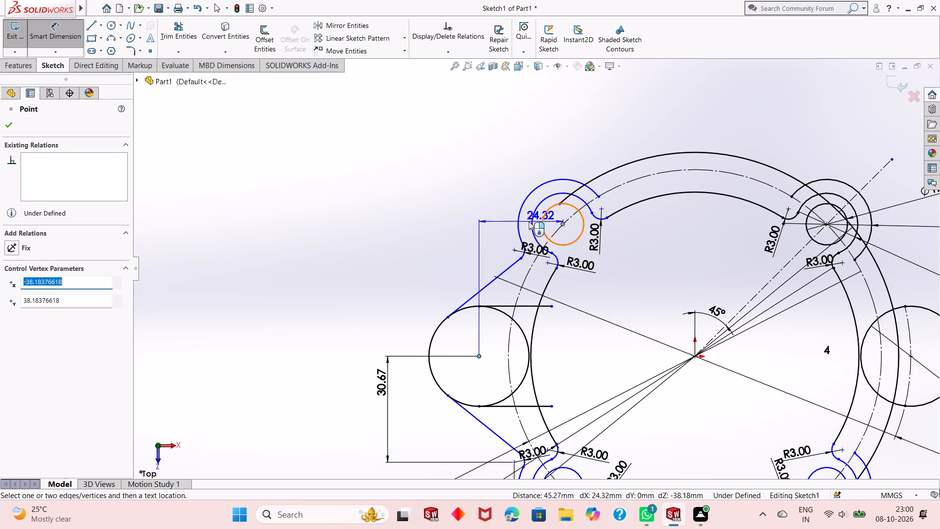
left_click(412, 226)
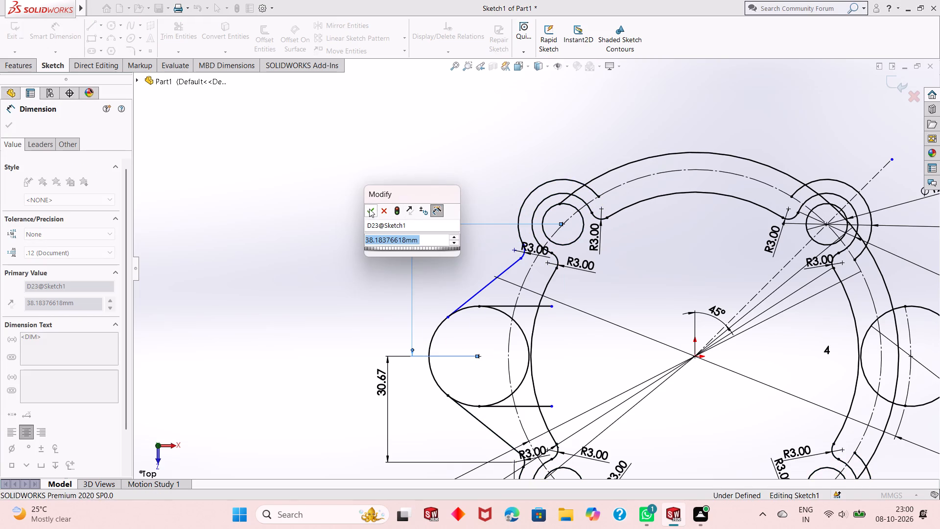
left_click(365, 209)
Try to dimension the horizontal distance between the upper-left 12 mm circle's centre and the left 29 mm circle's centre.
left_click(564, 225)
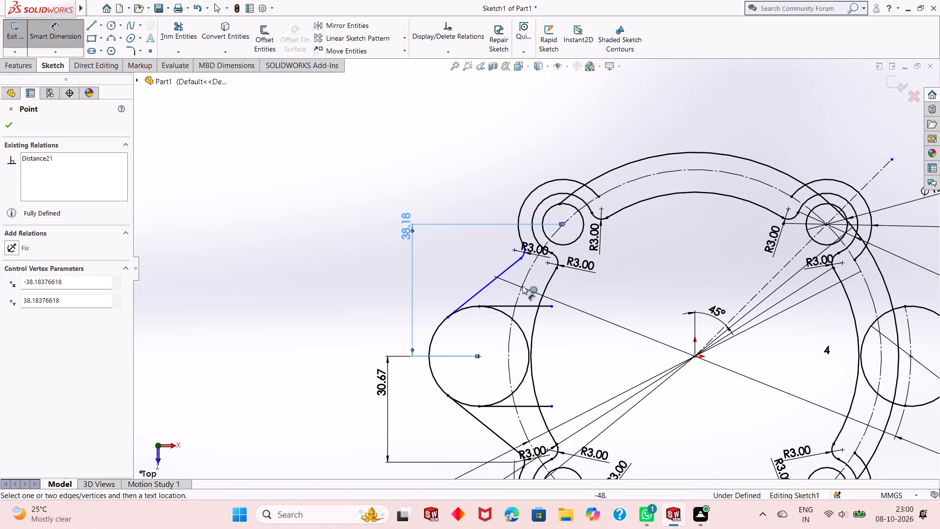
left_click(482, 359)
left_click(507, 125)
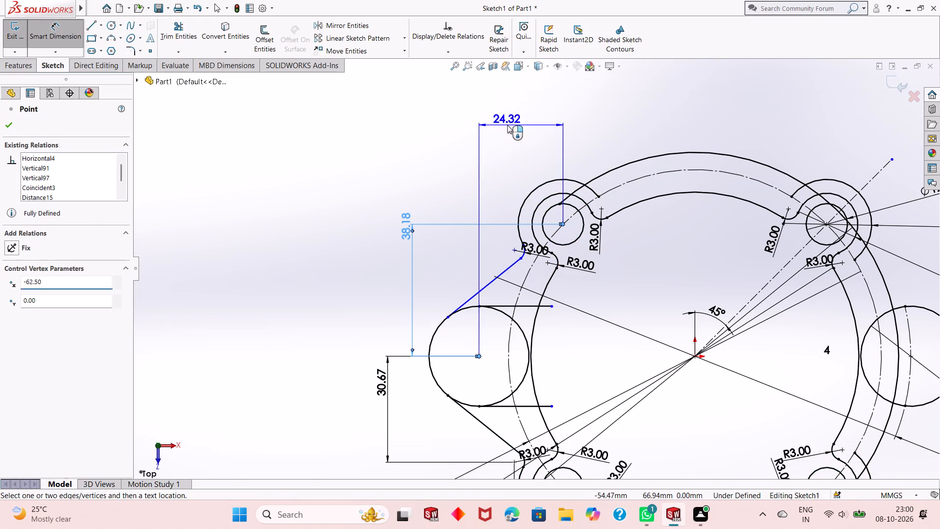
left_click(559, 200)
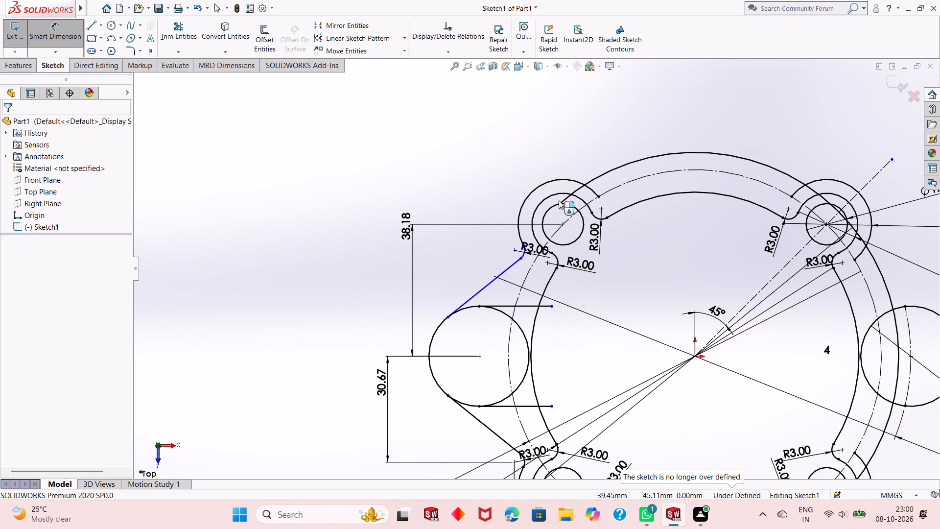
Dimension the horizontal distance between the left lug's upper 3 mm fillet centre and the left 29 mm circle's centre.
left_click(513, 249)
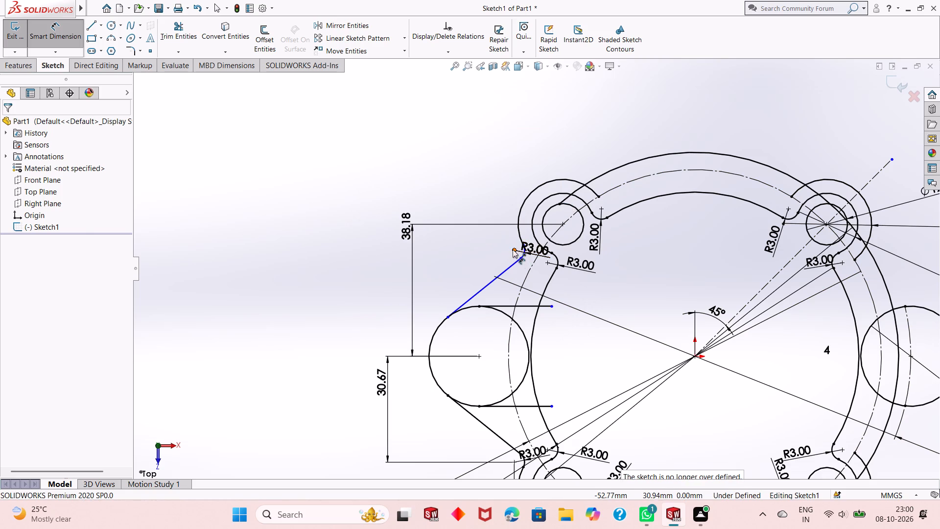
left_click(479, 357)
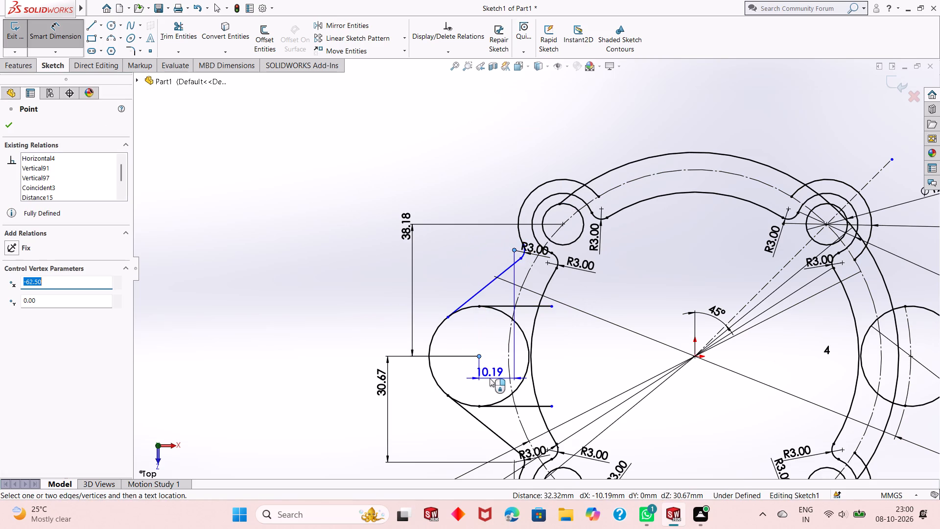
left_click(490, 379)
key("Return")
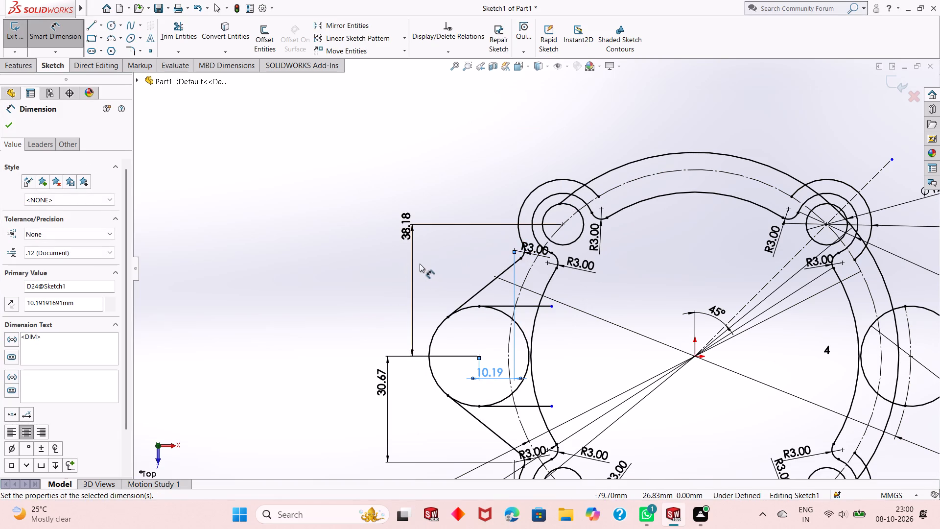
scroll(587, 300, "down", 1)
scroll(584, 308, "up", 5)
scroll(667, 331, "down", 2)
scroll(557, 295, "down", 2)
scroll(425, 195, "down", 3)
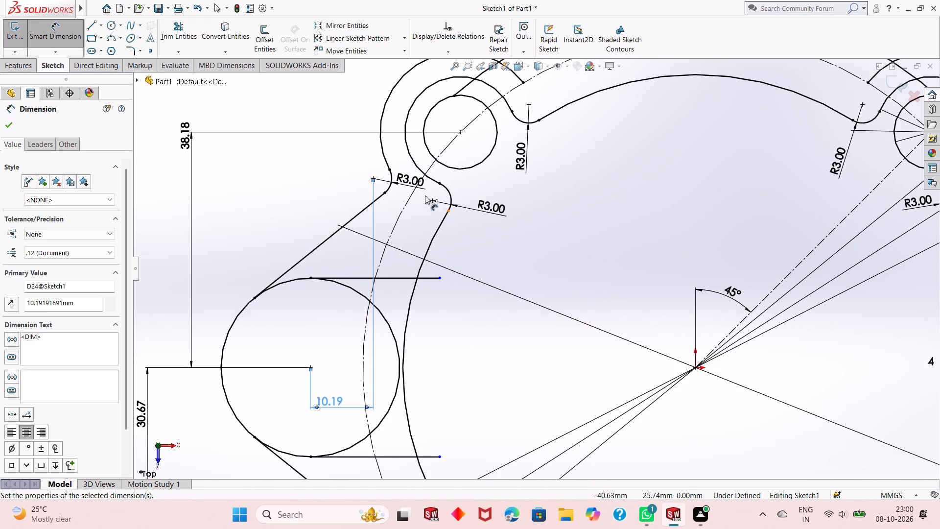
scroll(400, 233, "up", 1)
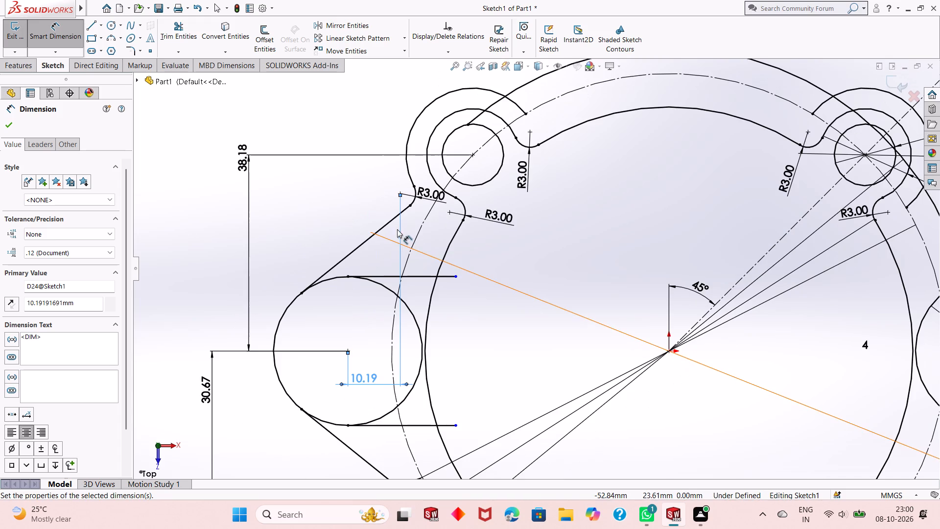
right_click(301, 191)
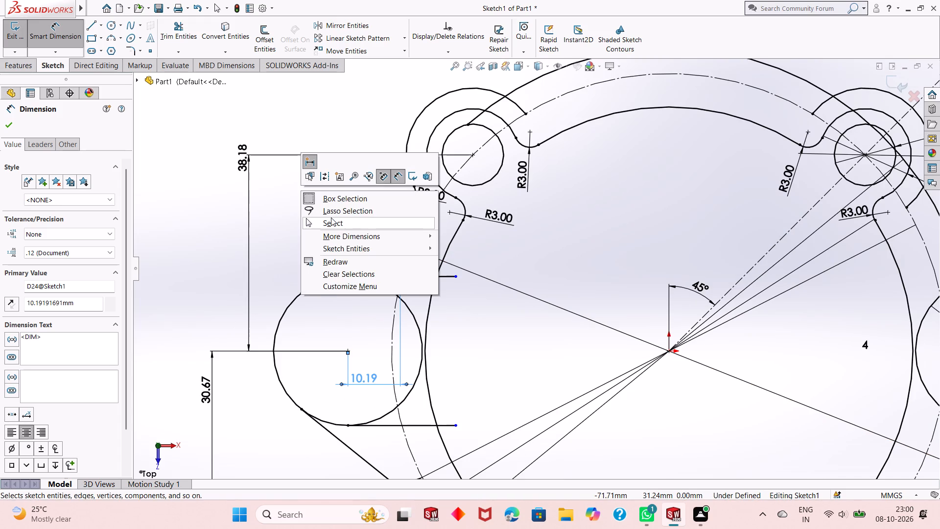
left_click(331, 217)
Trim the left lug's horizontal line ends projecting inside the 95 mm circle and the 29 mm circle's inner half between those lines.
left_click(193, 34)
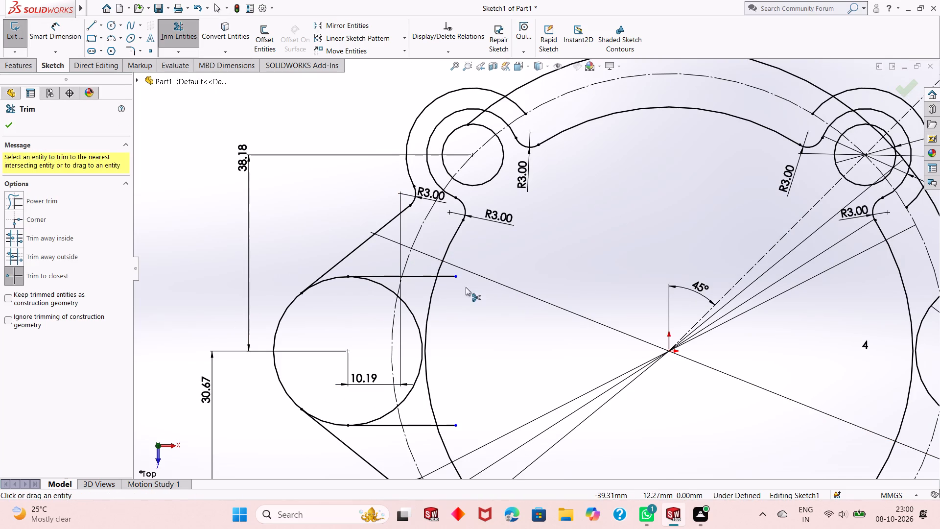
left_click(444, 277)
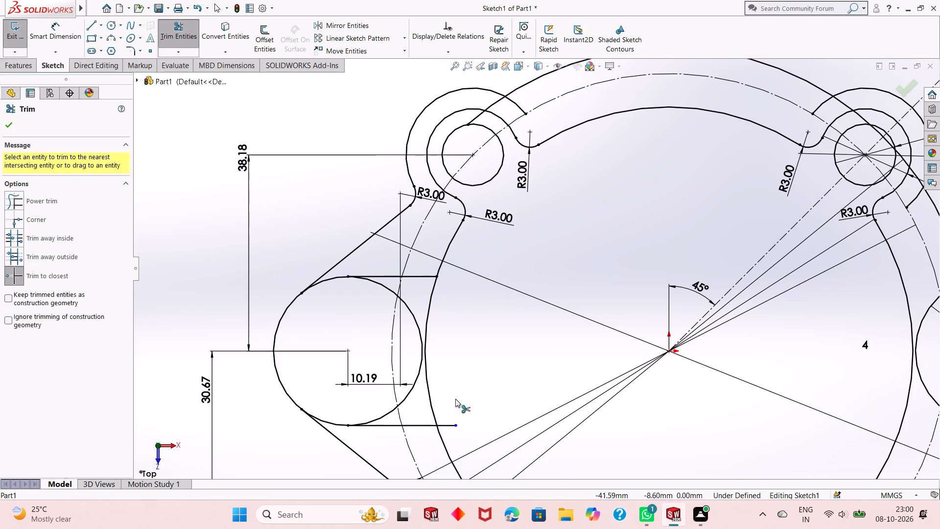
left_click(450, 426)
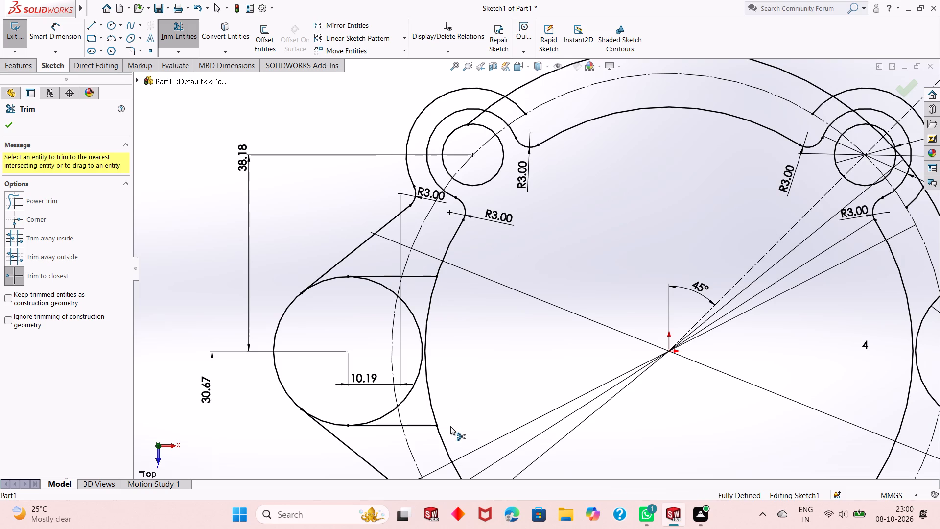
left_click(383, 284)
left_click(402, 304)
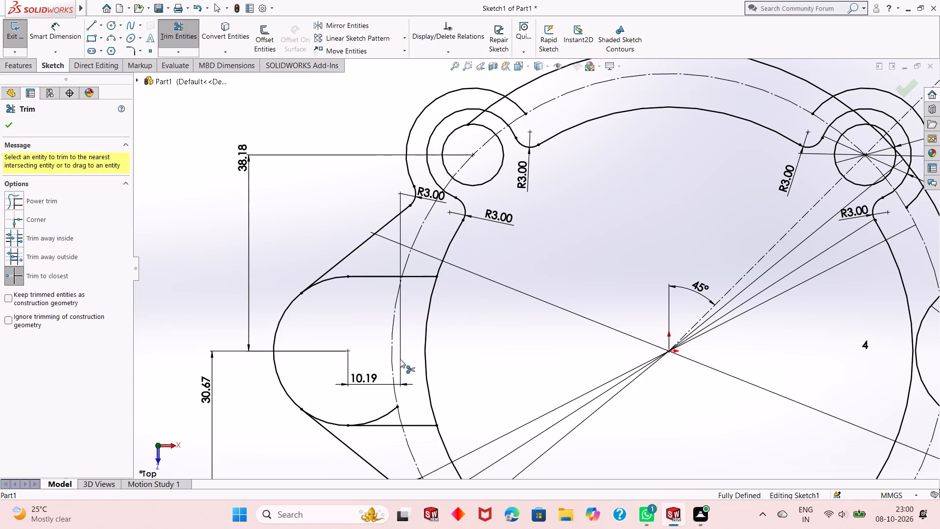
left_click(389, 411)
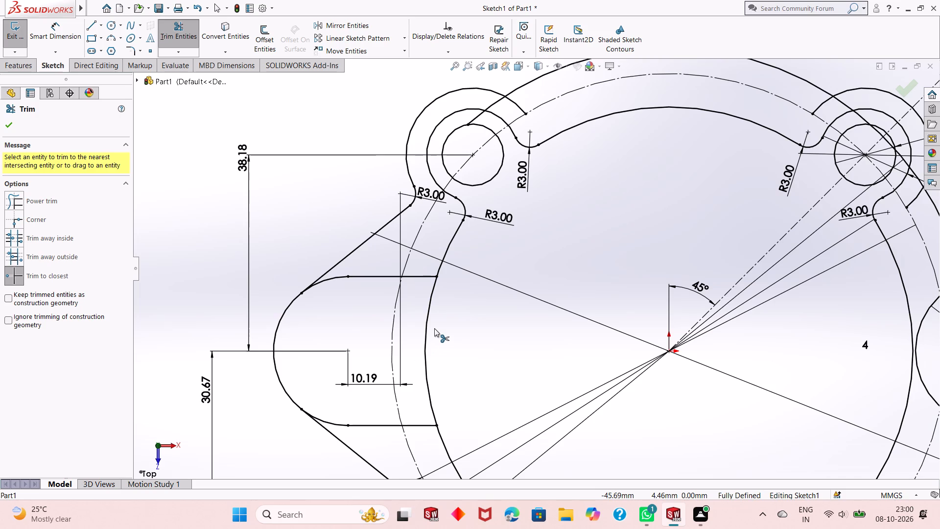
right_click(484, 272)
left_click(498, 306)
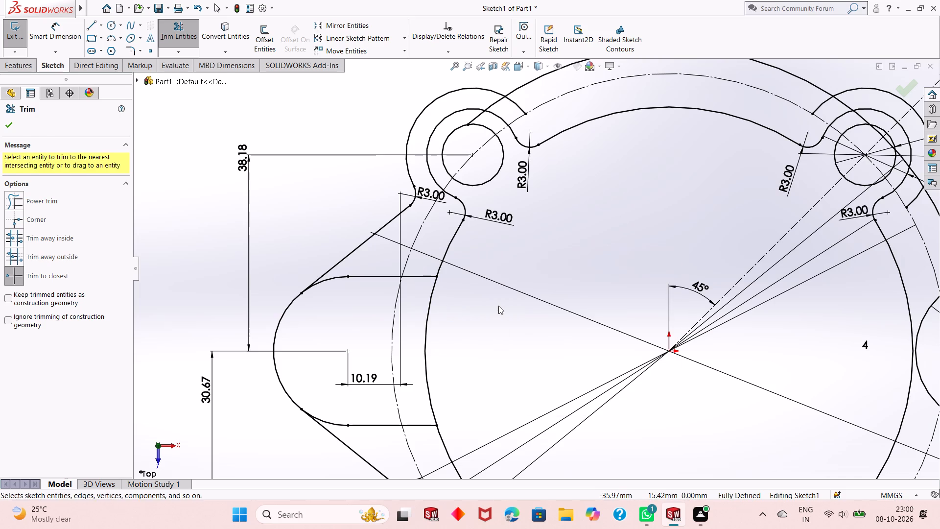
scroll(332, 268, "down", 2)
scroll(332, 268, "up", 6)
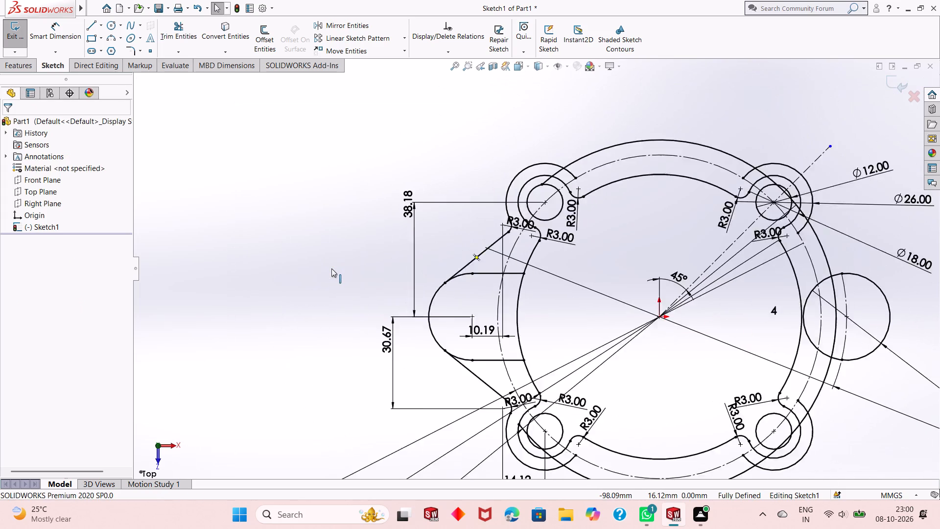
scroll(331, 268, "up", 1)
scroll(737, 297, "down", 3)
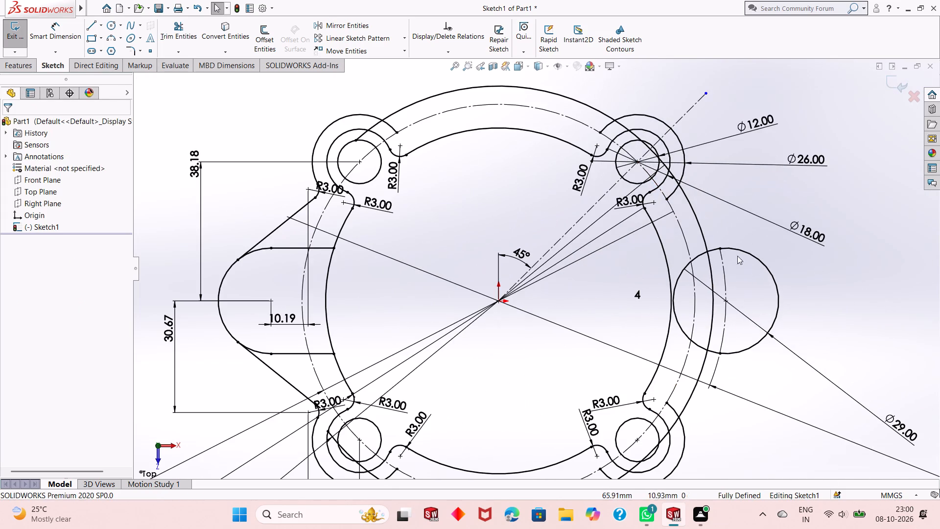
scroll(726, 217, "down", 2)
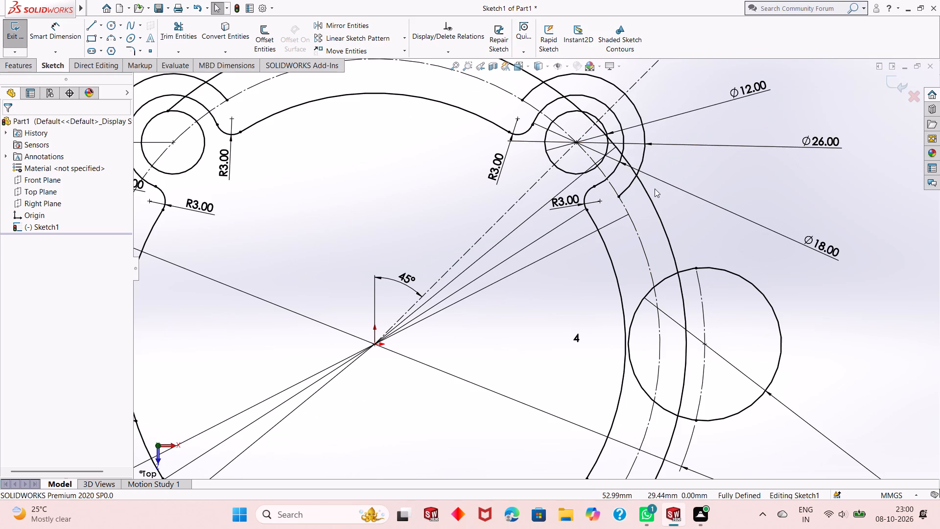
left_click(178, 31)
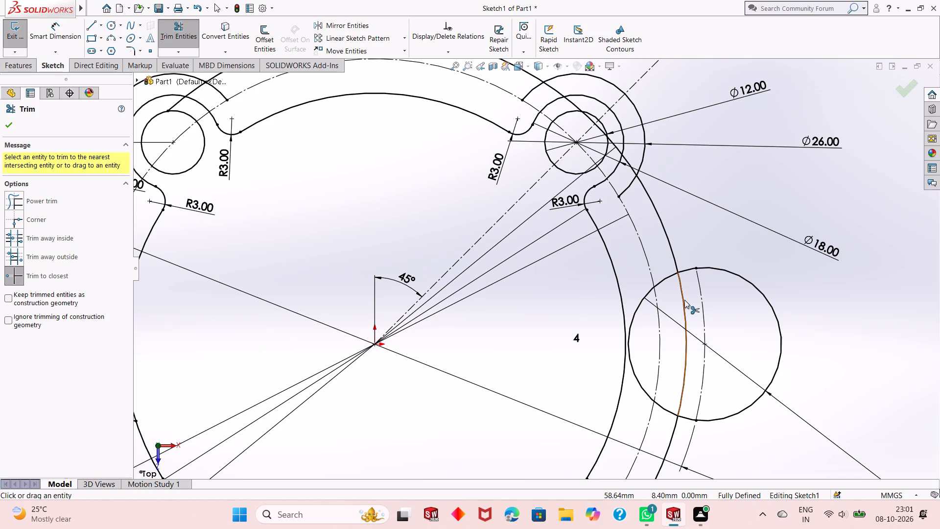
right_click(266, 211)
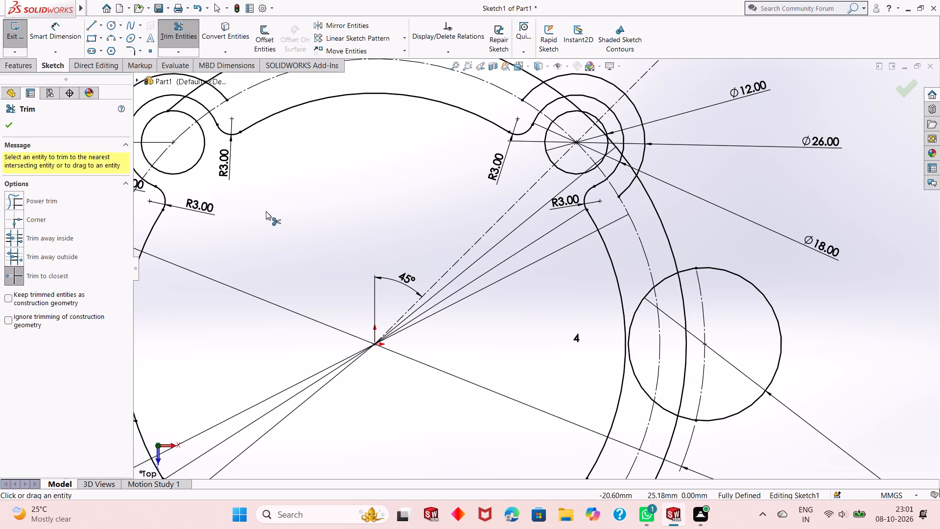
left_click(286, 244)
Draw horizontal lines inward from the topmost and bottommost points of the right 29 mm circle past the 95 mm circle, the upper about 24 mm long.
left_click(90, 29)
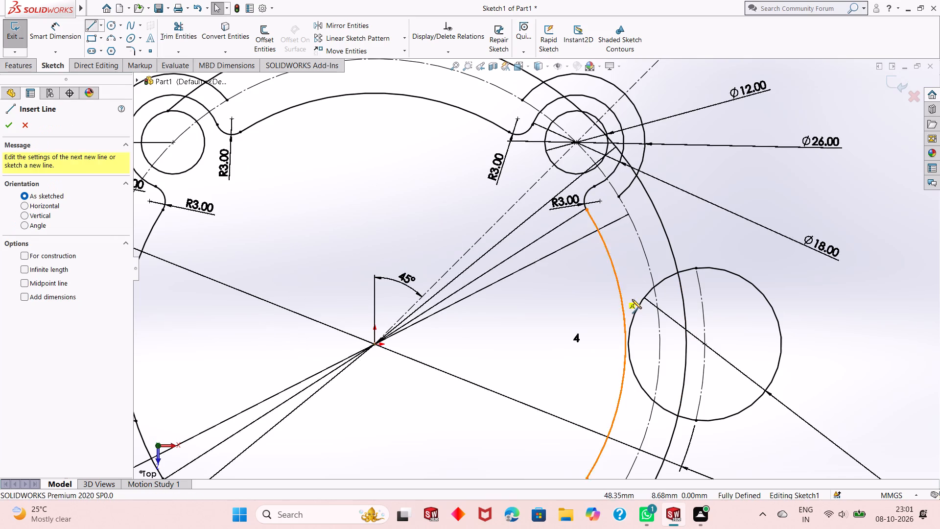
left_click(705, 265)
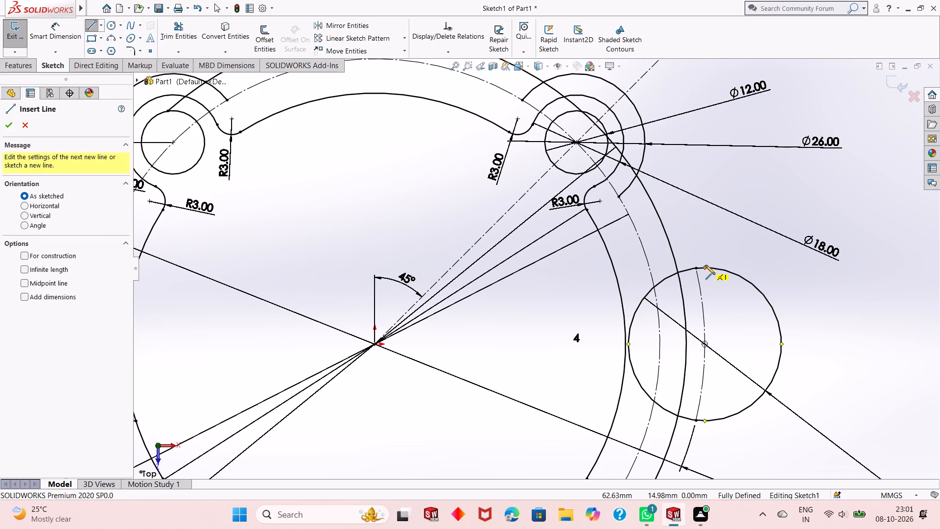
left_click(574, 270)
right_click(574, 270)
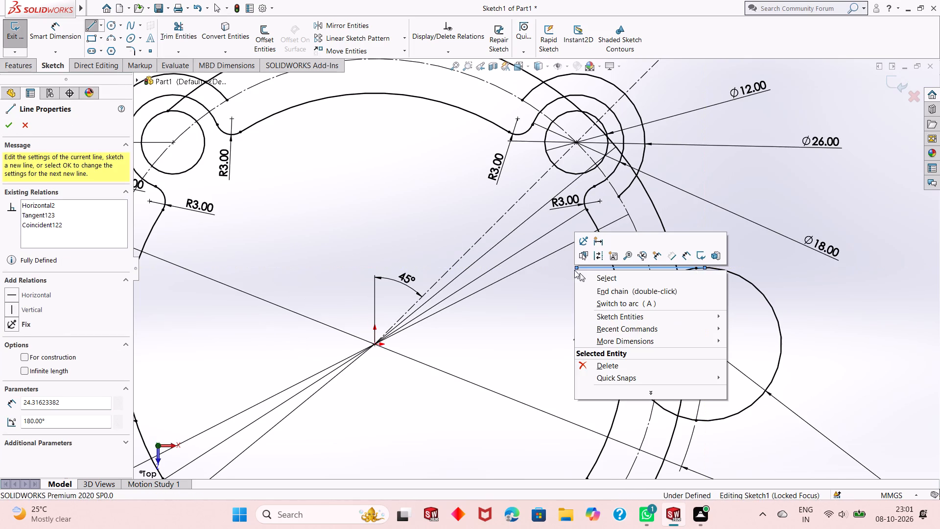
left_click(586, 274)
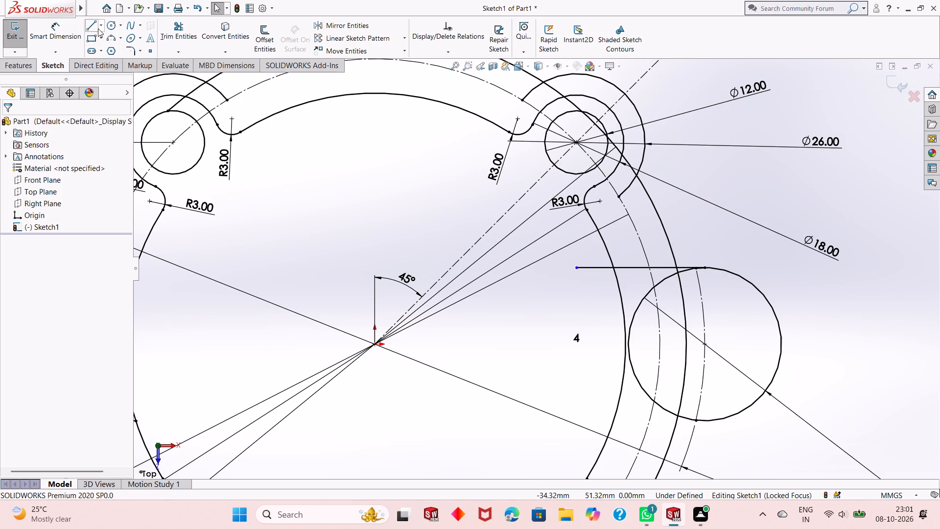
left_click(95, 28)
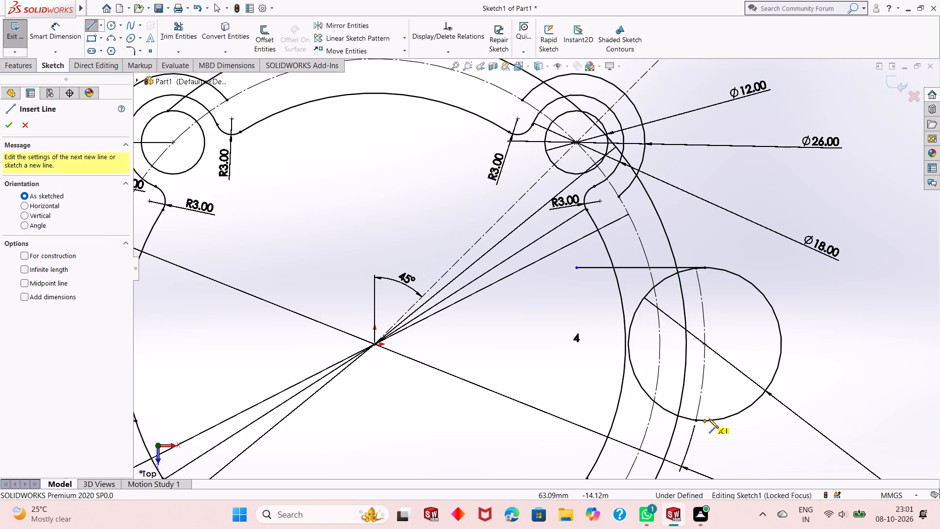
left_click(704, 422)
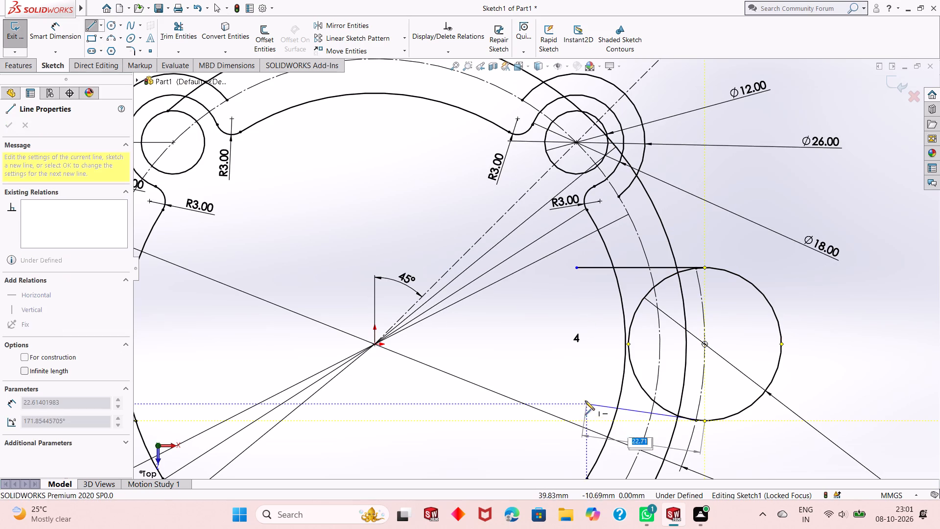
left_click(588, 421)
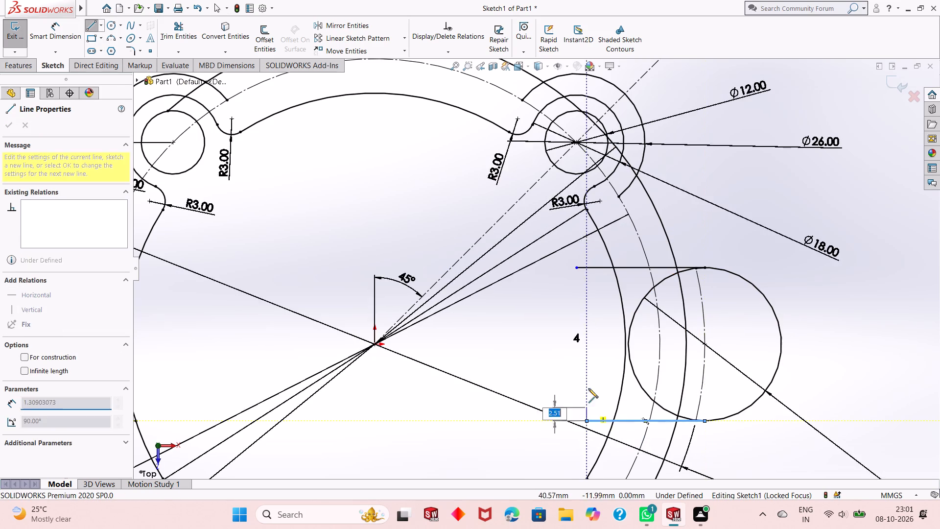
right_click(577, 363)
left_click(598, 378)
left_click(602, 370)
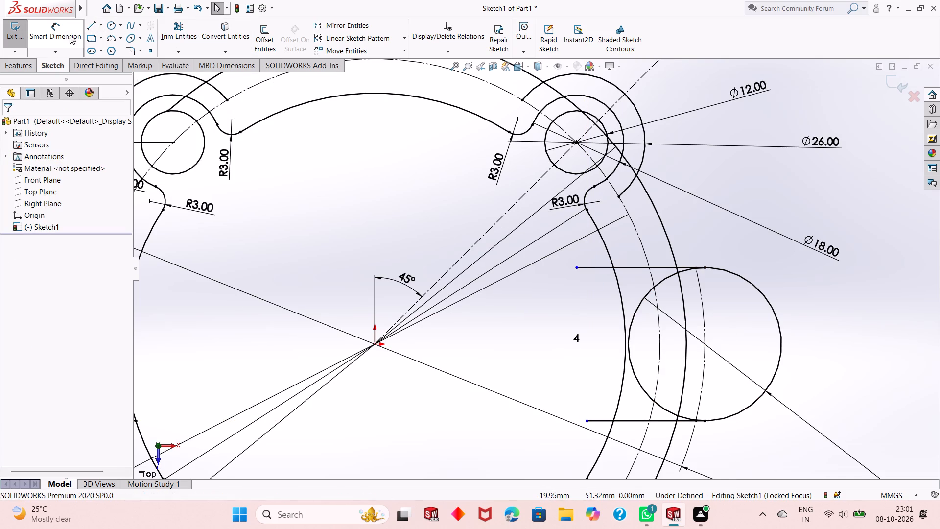
Trim the 118 mm circle's arc from the right lug's upper horizontal line back through the upper-right 26, 18 and 12 mm circles.
left_click(174, 34)
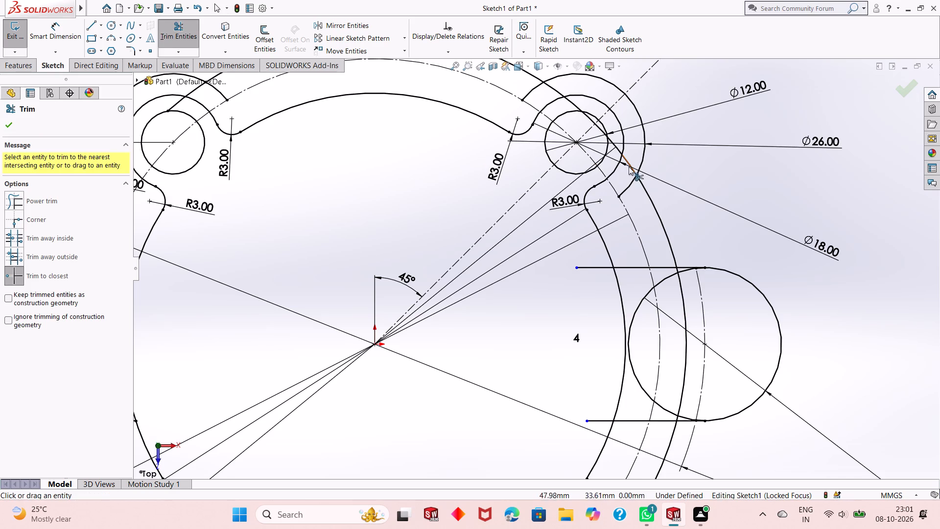
left_click(646, 192)
left_click(631, 173)
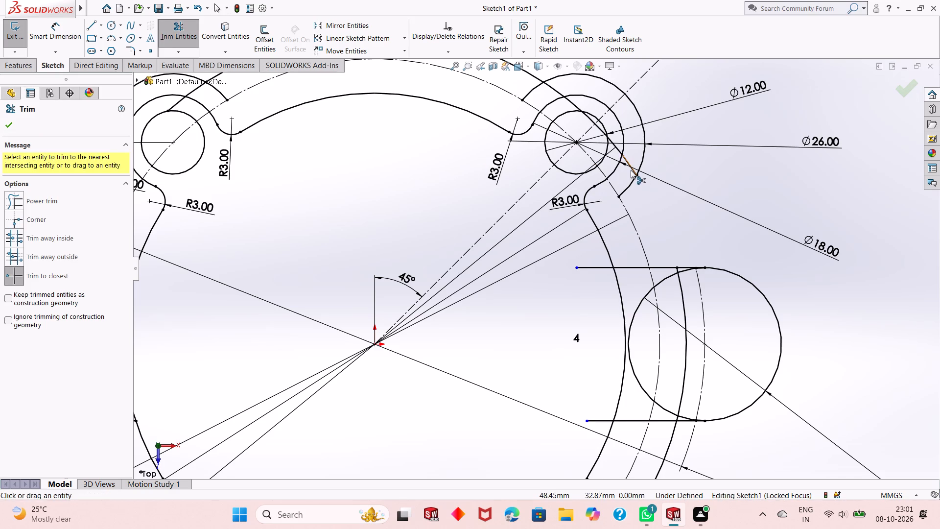
left_click(631, 170)
left_click(618, 153)
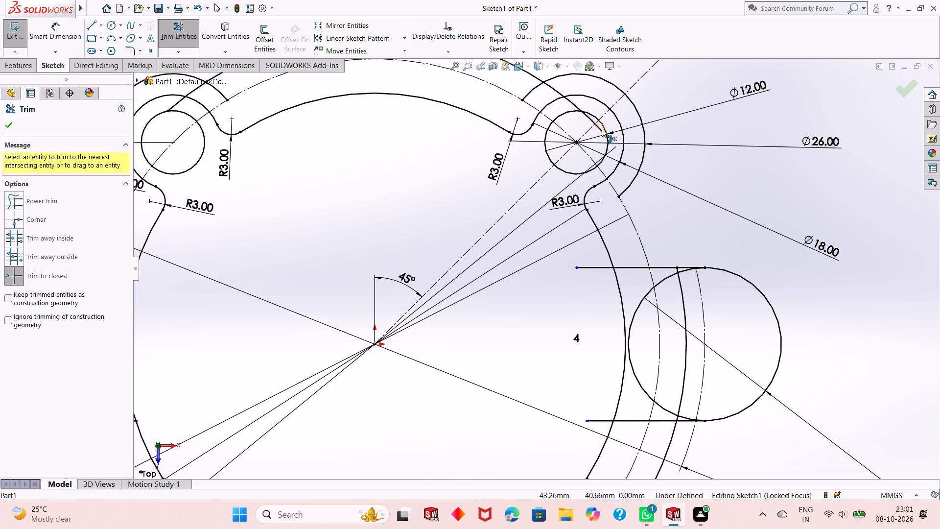
left_click(601, 129)
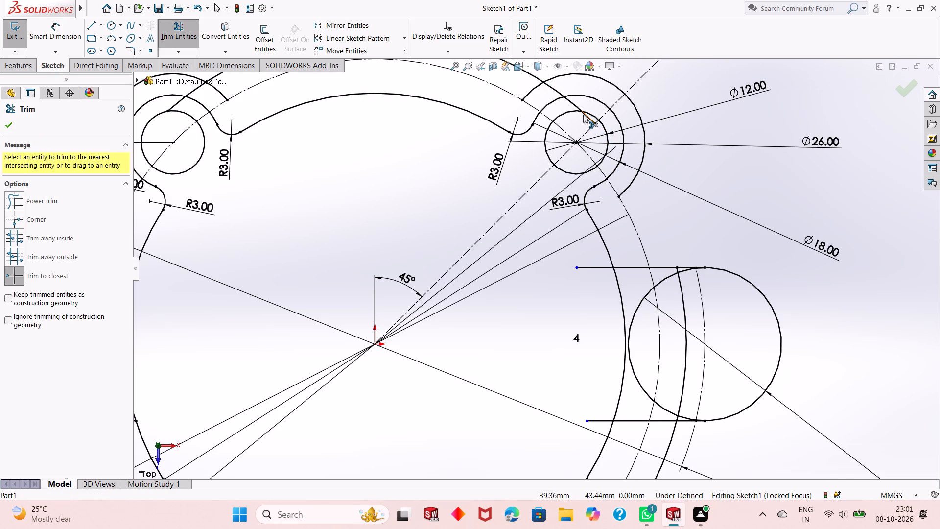
left_click(586, 116)
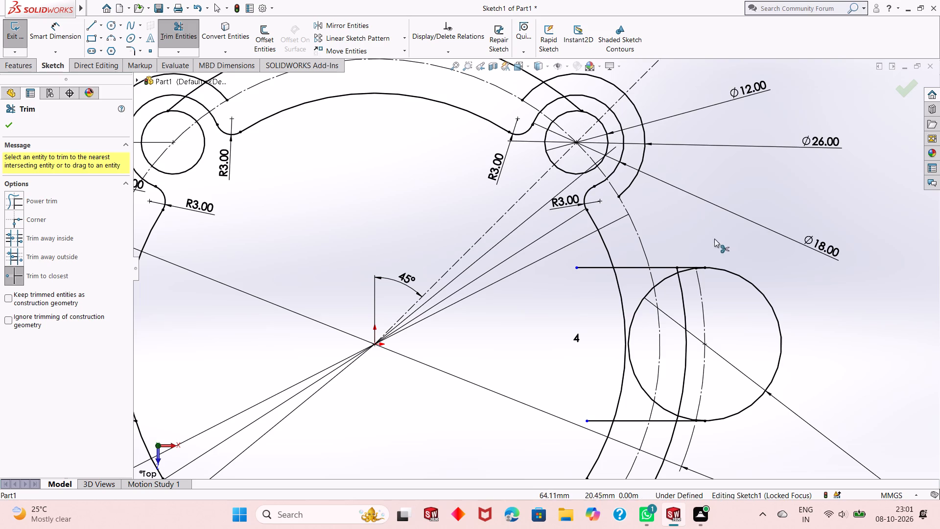
Trim the 118 mm circle's arc from the right lug's upper horizontal line through the 29 mm circle to the lower-right 26 mm circle.
left_click(676, 271)
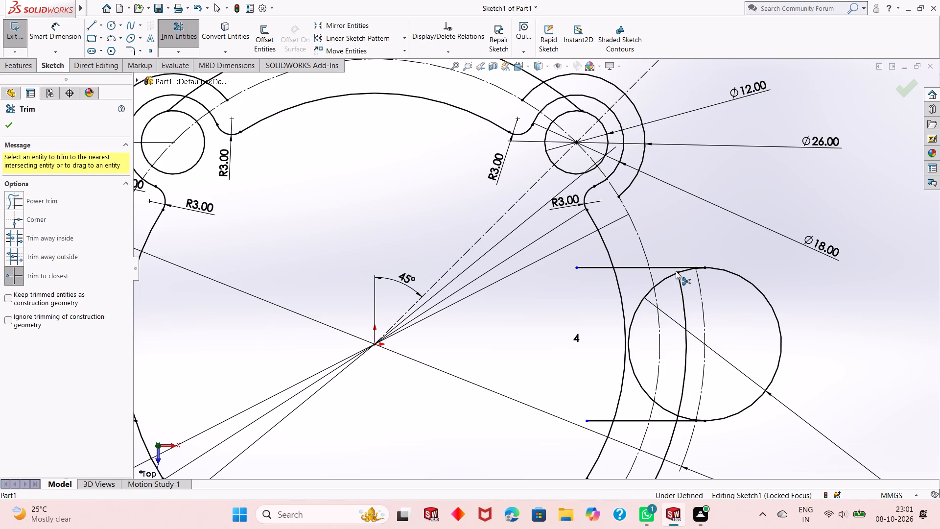
left_click(682, 284)
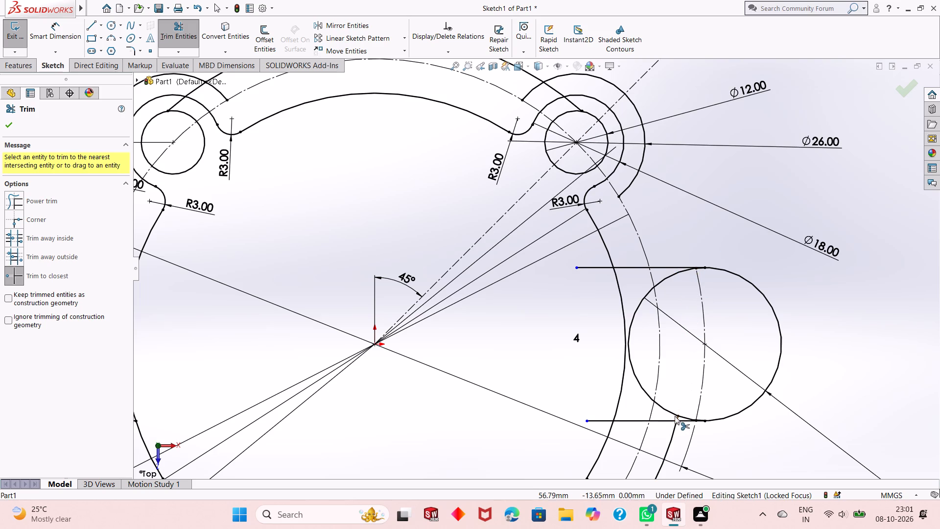
left_click(678, 418)
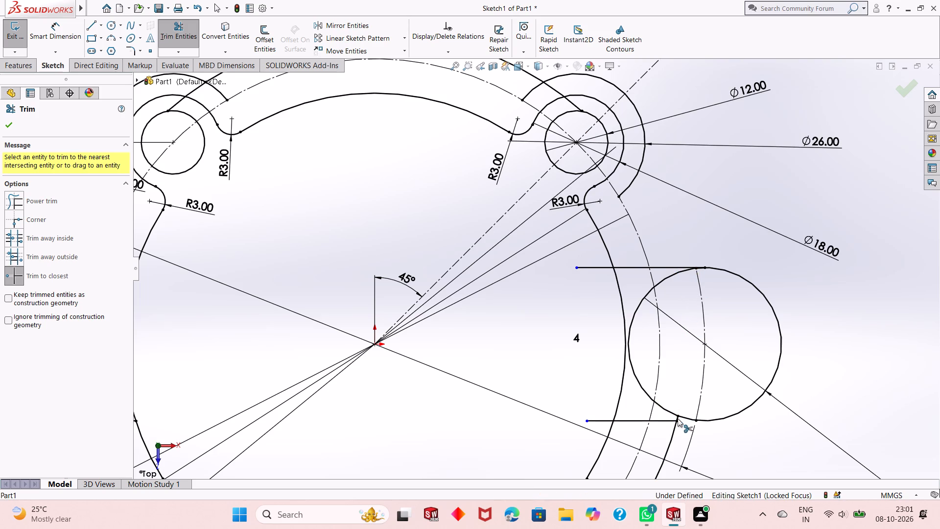
key("ctrl+z")
scroll(678, 419, "up", 1)
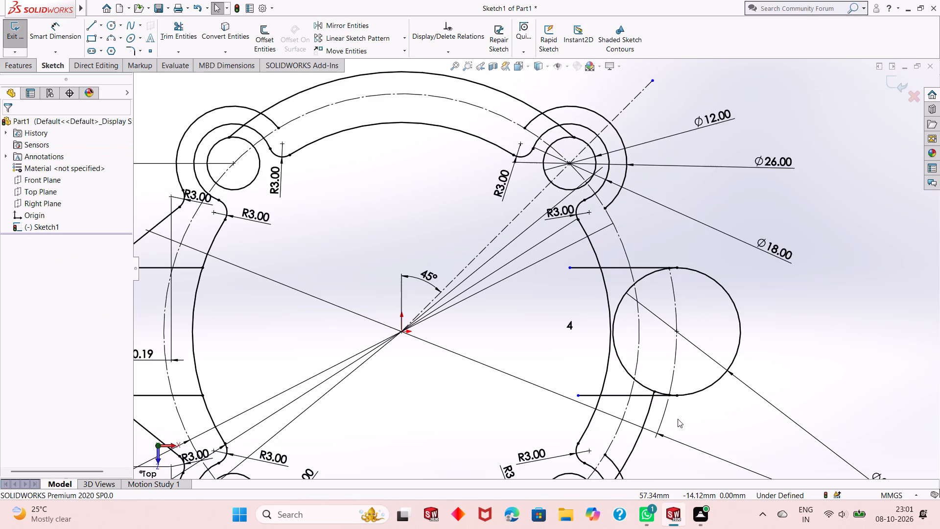
scroll(668, 412, "down", 5)
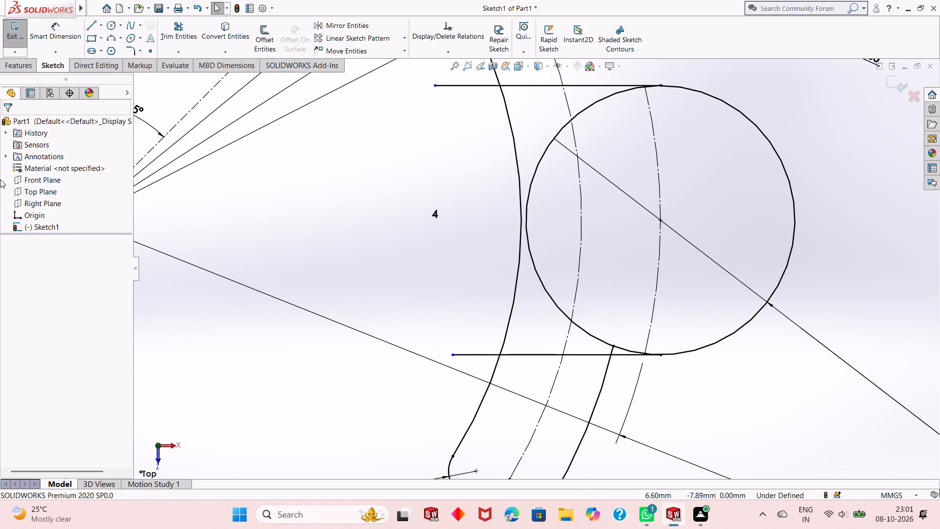
left_click(182, 31)
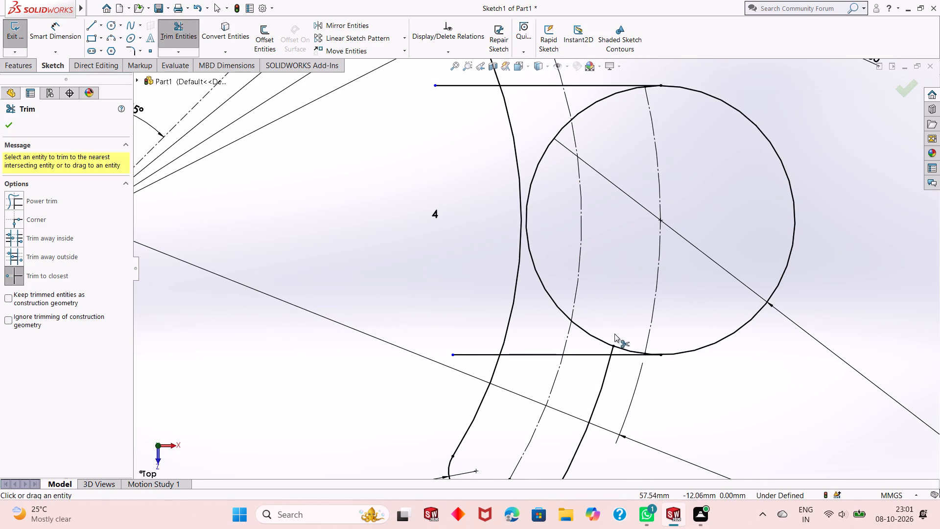
left_click(611, 349)
left_click(609, 364)
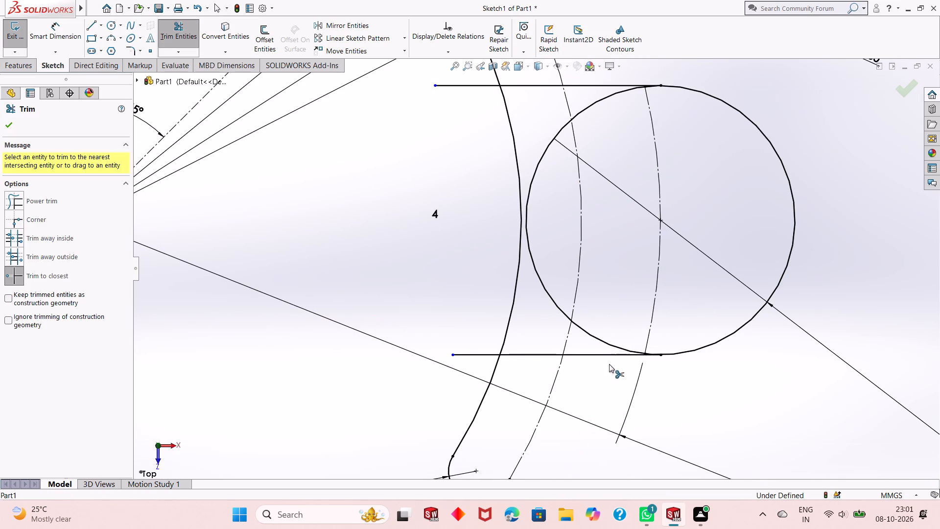
scroll(638, 277, "down", 3)
scroll(638, 286, "up", 8)
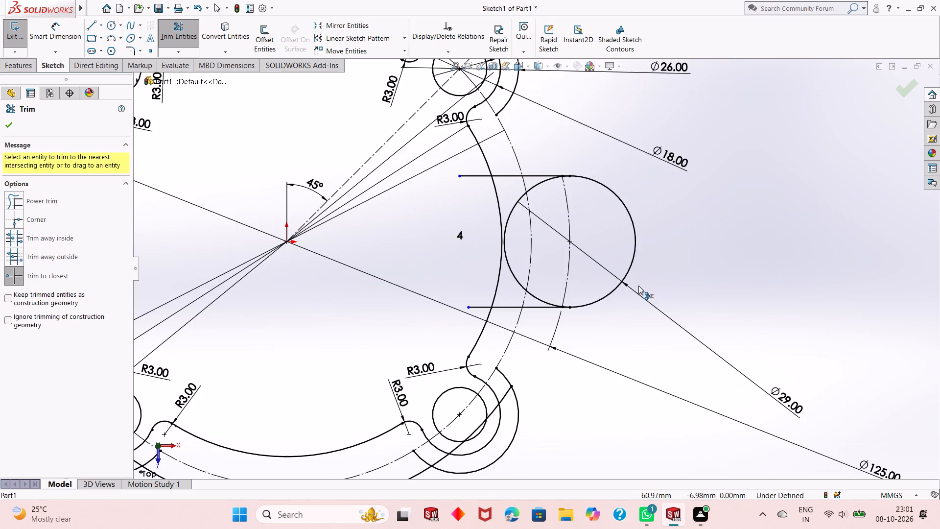
scroll(638, 286, "up", 2)
right_click(635, 254)
left_click(660, 284)
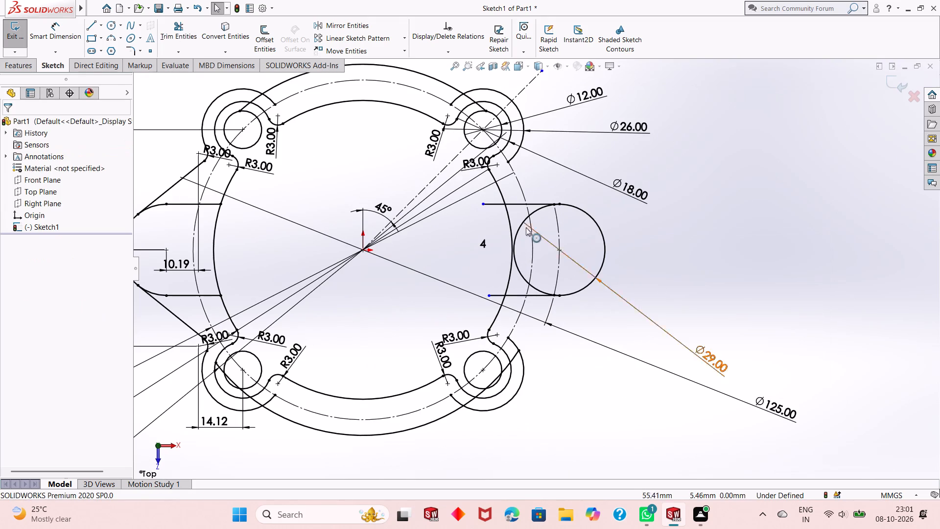
Draw a line about 37 mm long from the upper-right 12 mm circle's centre to the upper edge of the right 29 mm circle.
scroll(524, 160, "up", 1)
scroll(525, 160, "down", 2)
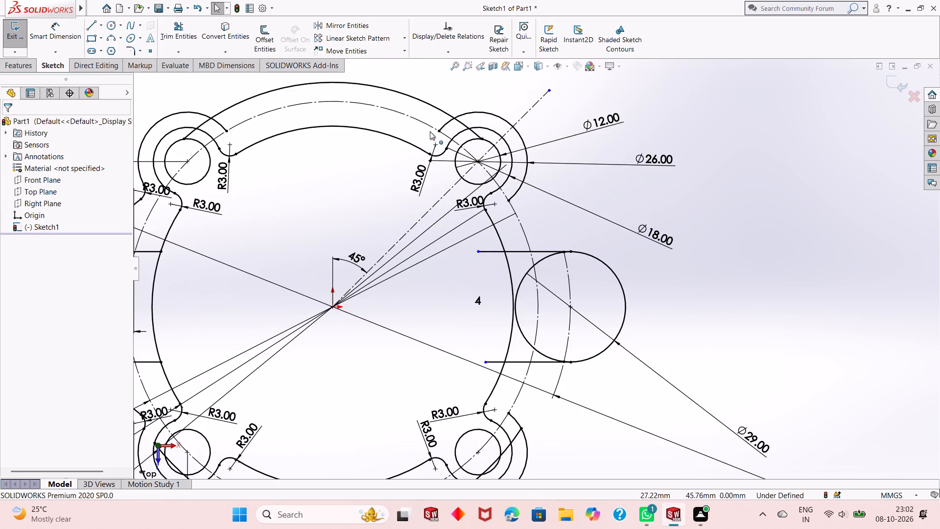
left_click(89, 28)
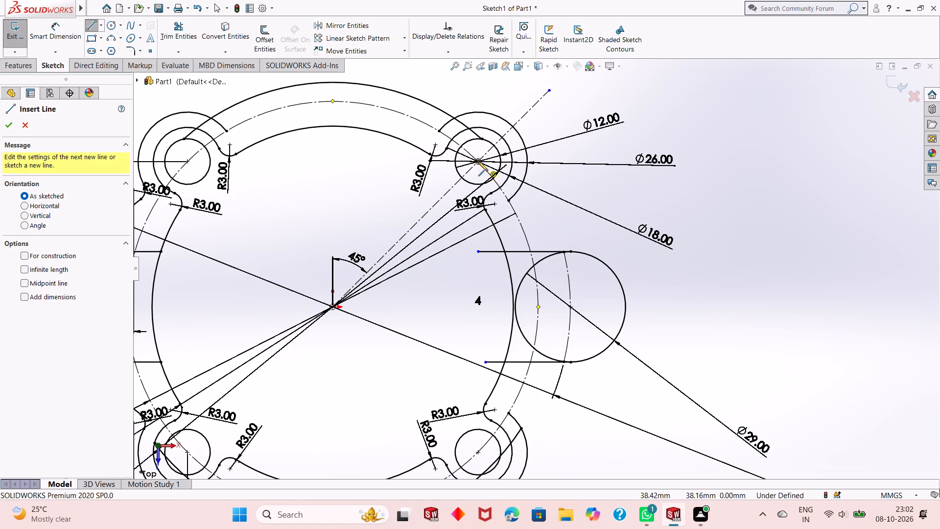
left_click(478, 162)
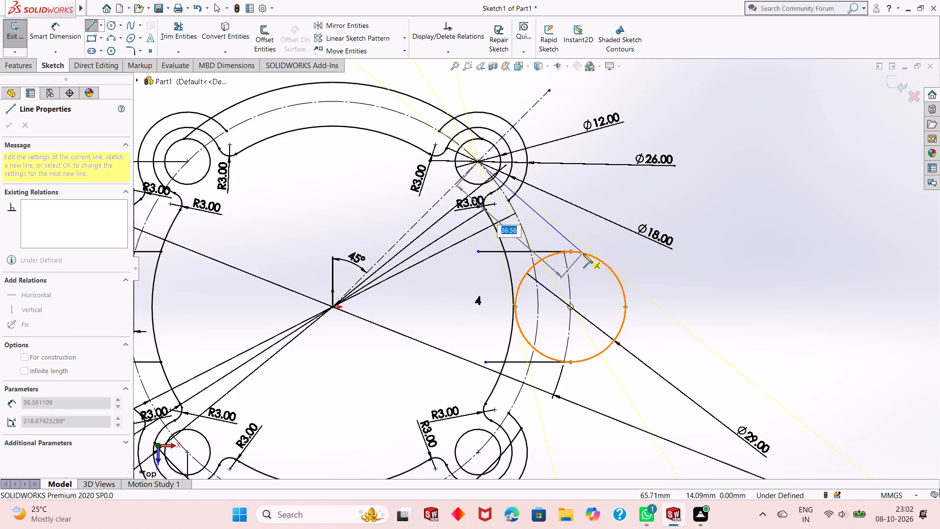
left_click(584, 254)
right_click(599, 236)
left_click(610, 240)
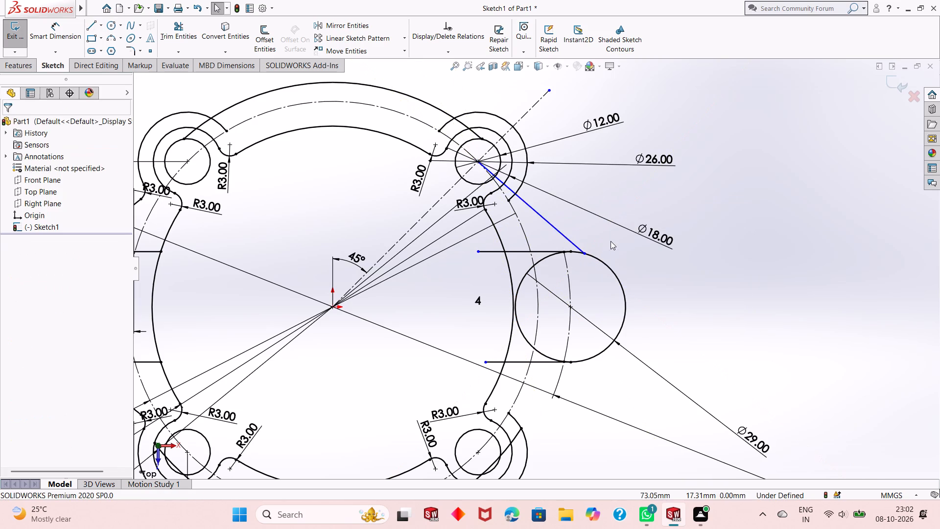
Add a tangent relation between the new sloping line and the right 29 mm circle.
left_click(569, 241)
left_click_drag(600, 255, 600, 259, "ctrl")
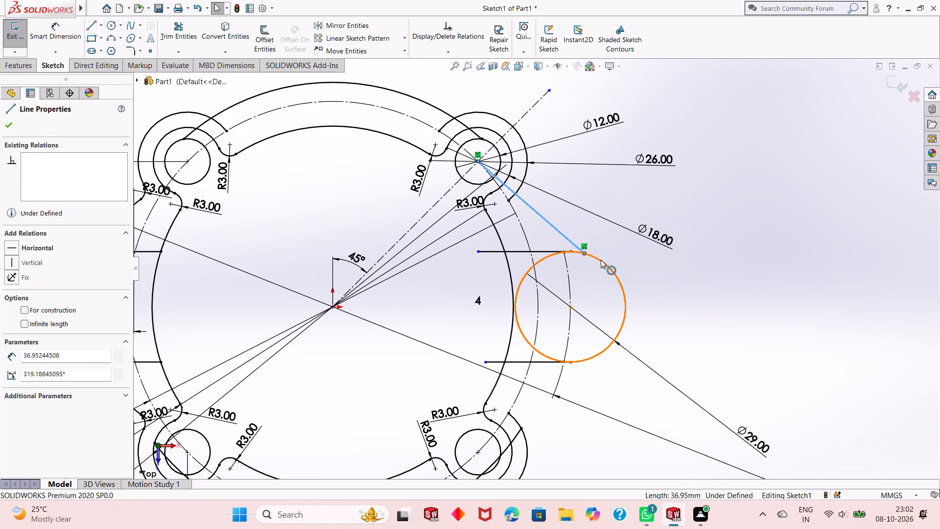
left_click(601, 260, "ctrl")
left_click(623, 215)
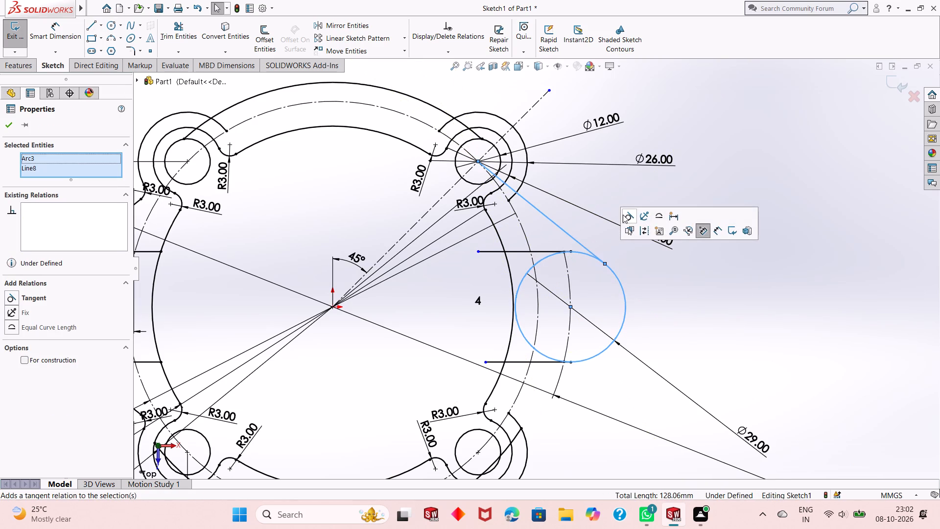
left_click(7, 121)
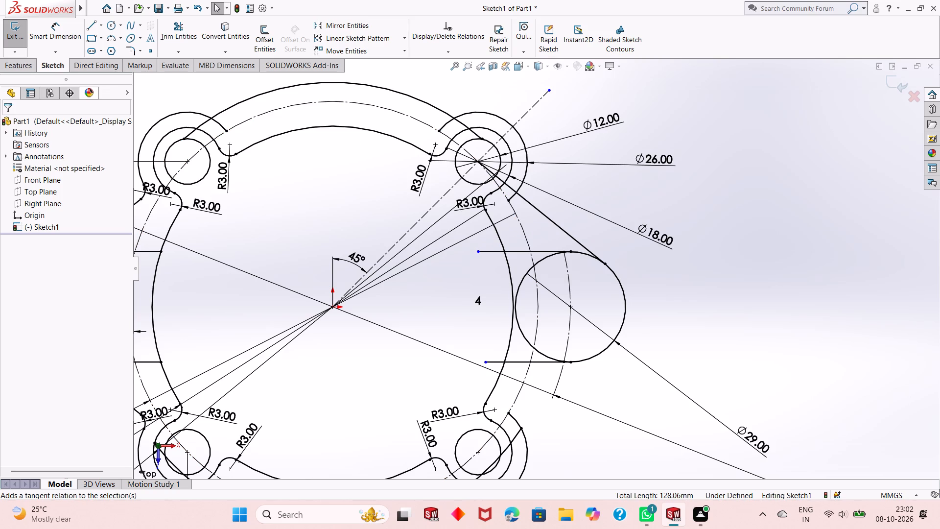
Draw a line about 40 mm long from the lower-right 12 mm circle's centre to the lower edge of the right 29 mm circle.
left_click(88, 26)
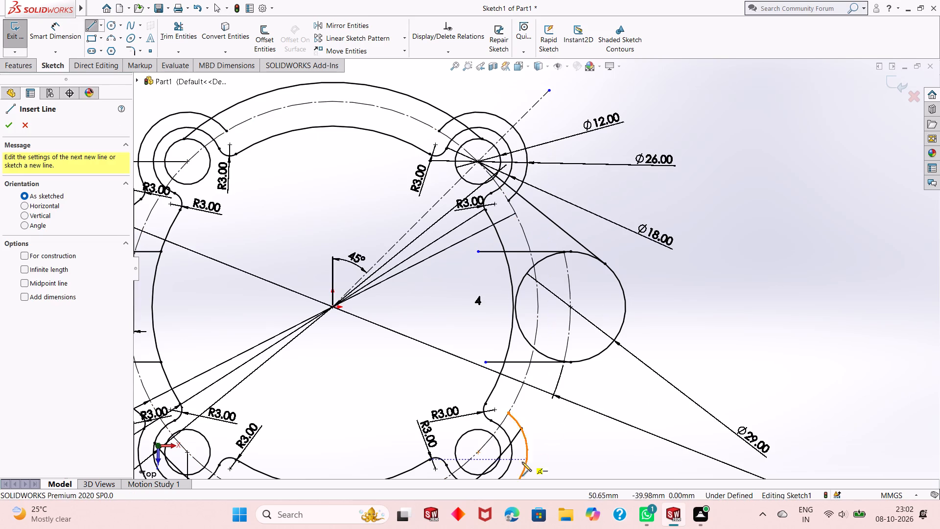
left_click(478, 452)
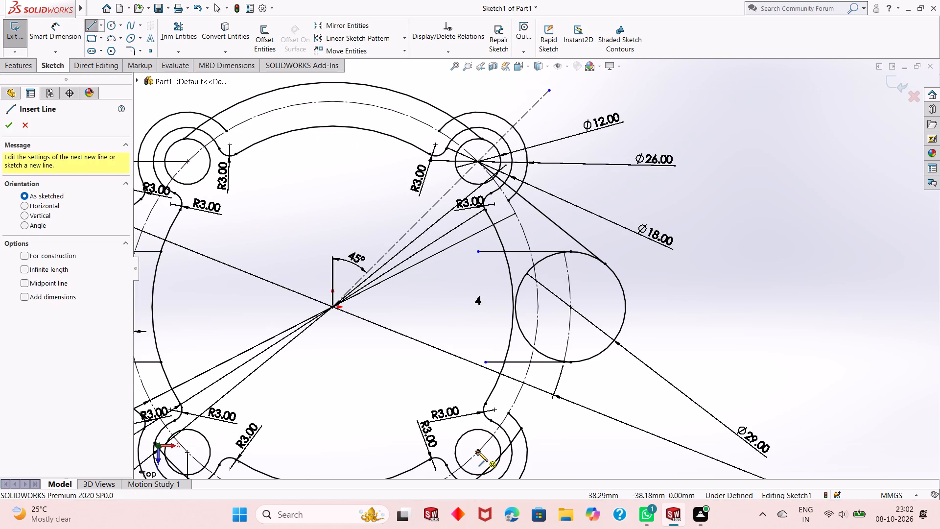
left_click(596, 355)
right_click(596, 355)
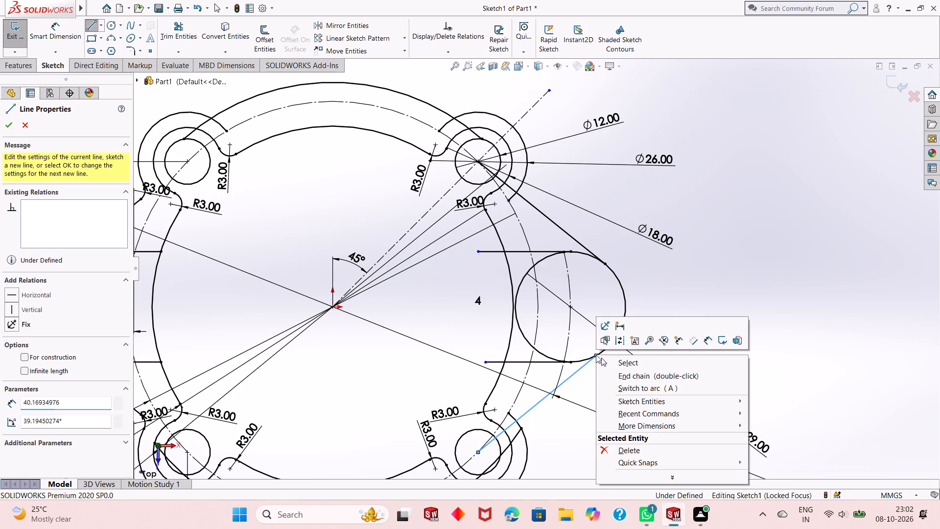
left_click(624, 361)
Add a tangent relation between the lower sloping line and the right 29 mm circle.
left_click(580, 372)
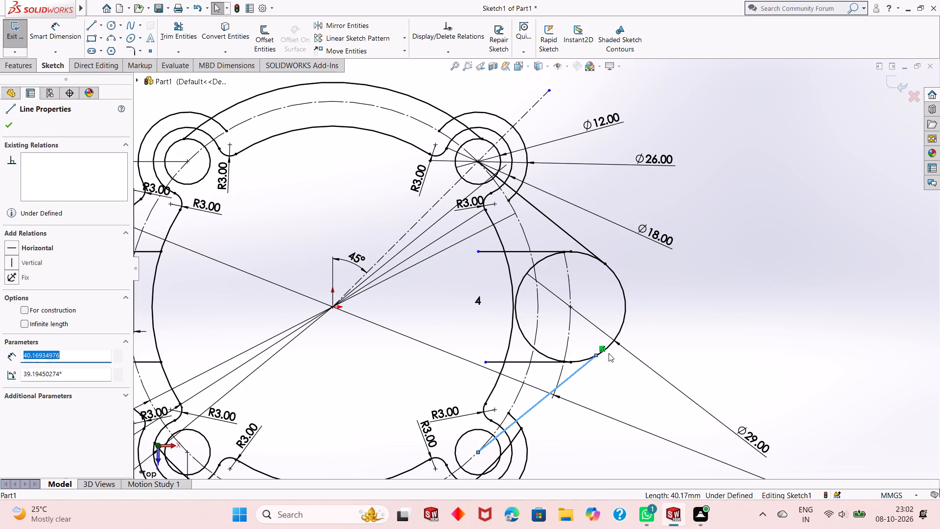
left_click(609, 346, "ctrl")
left_click(633, 304)
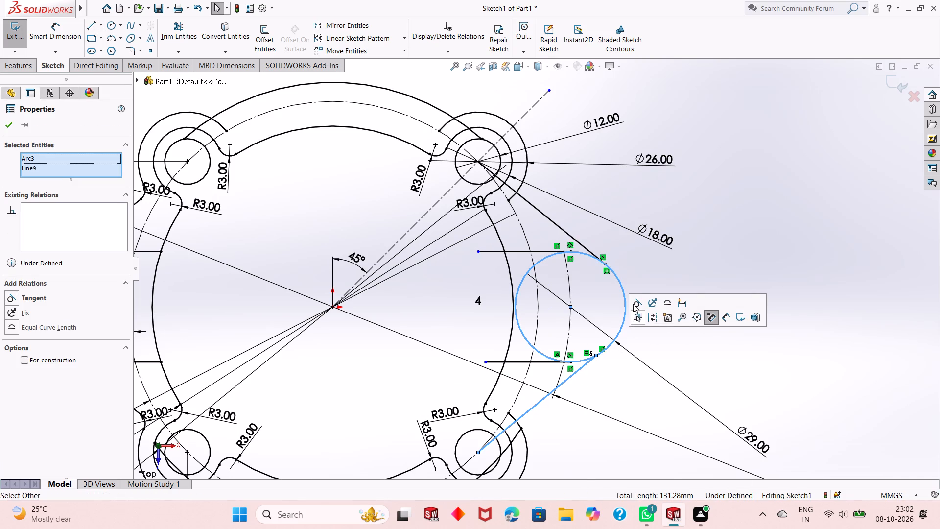
left_click(8, 124)
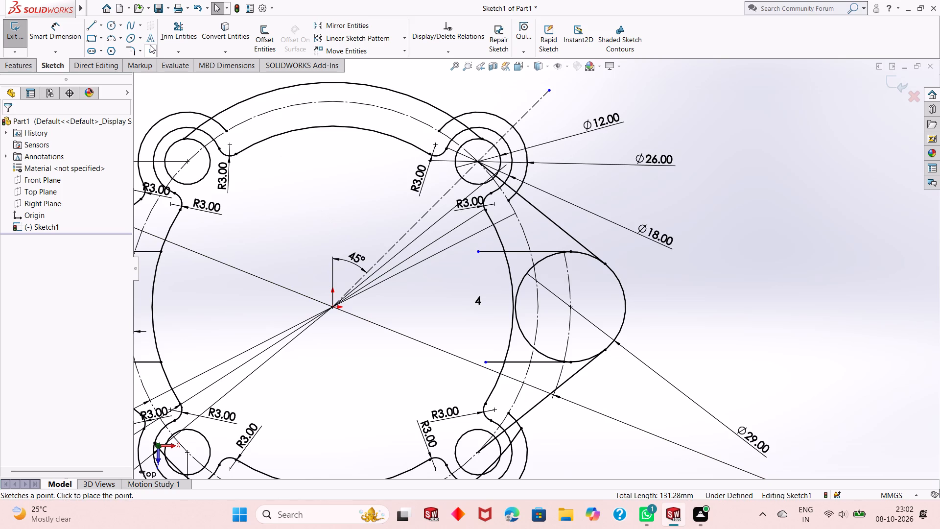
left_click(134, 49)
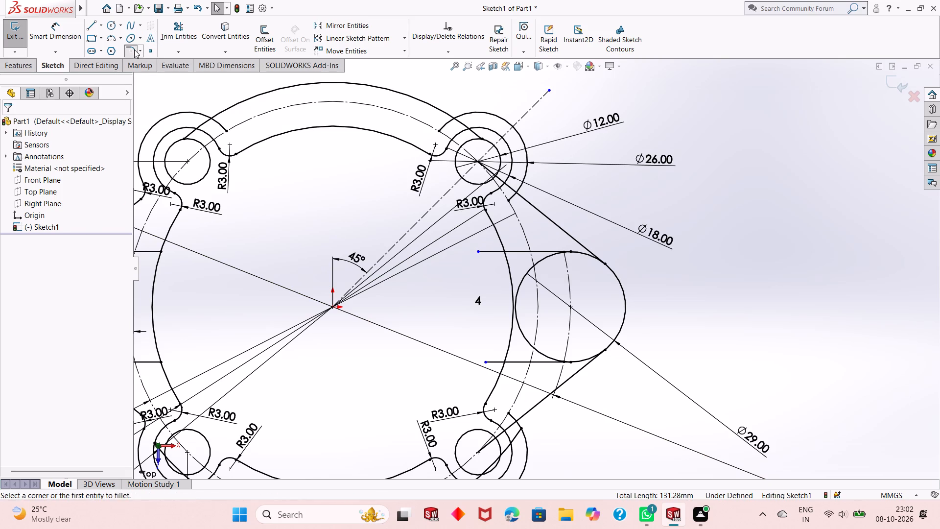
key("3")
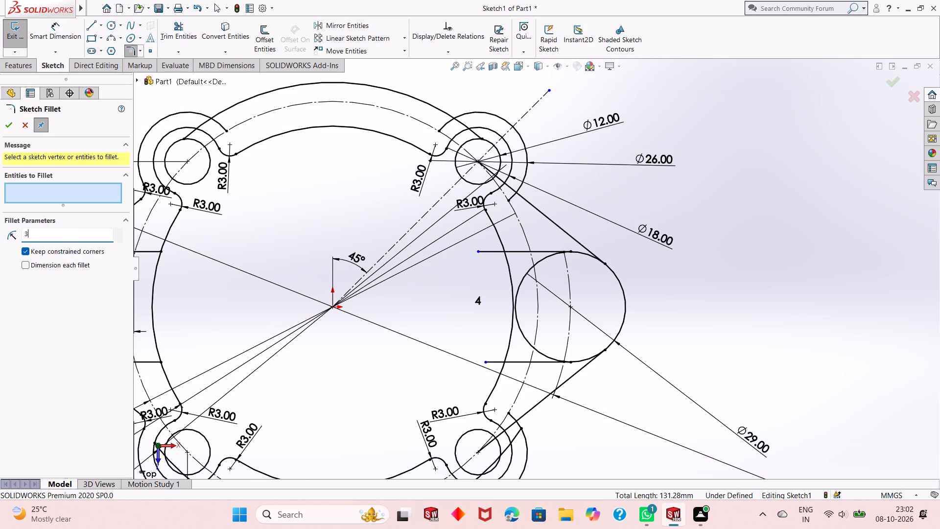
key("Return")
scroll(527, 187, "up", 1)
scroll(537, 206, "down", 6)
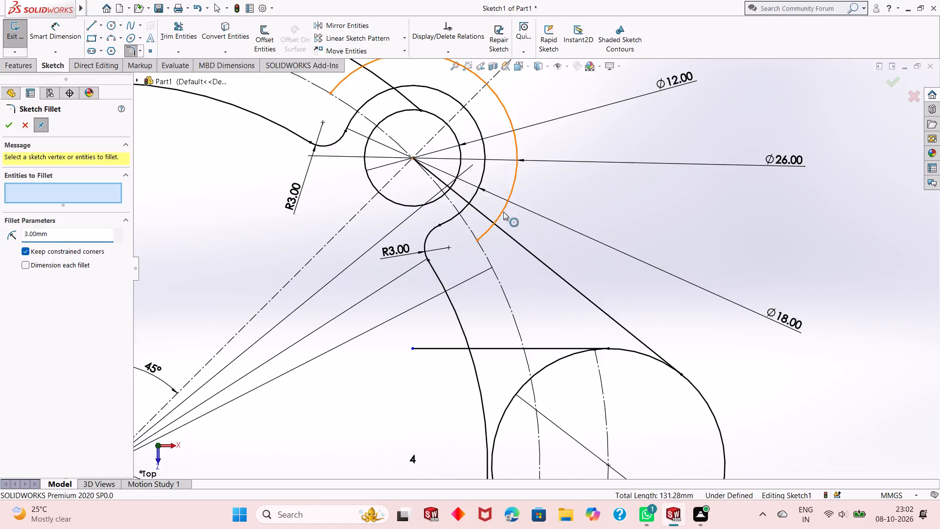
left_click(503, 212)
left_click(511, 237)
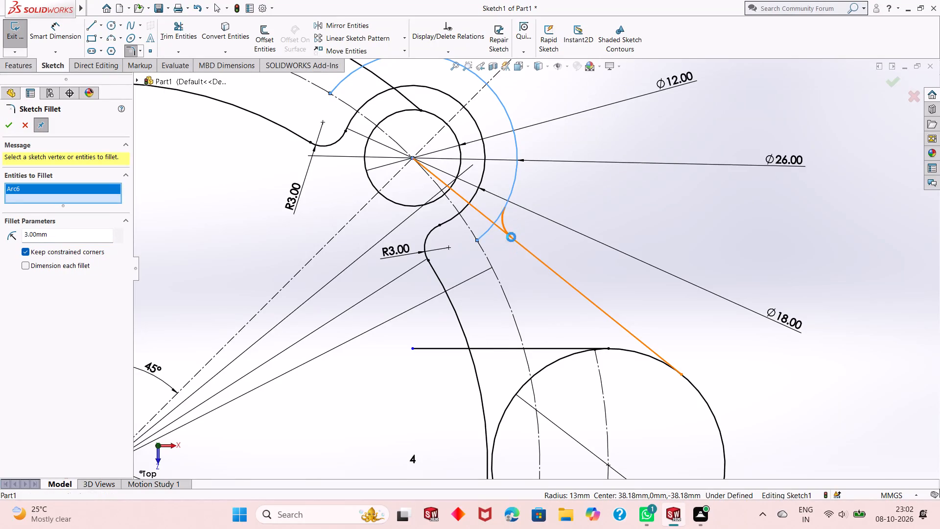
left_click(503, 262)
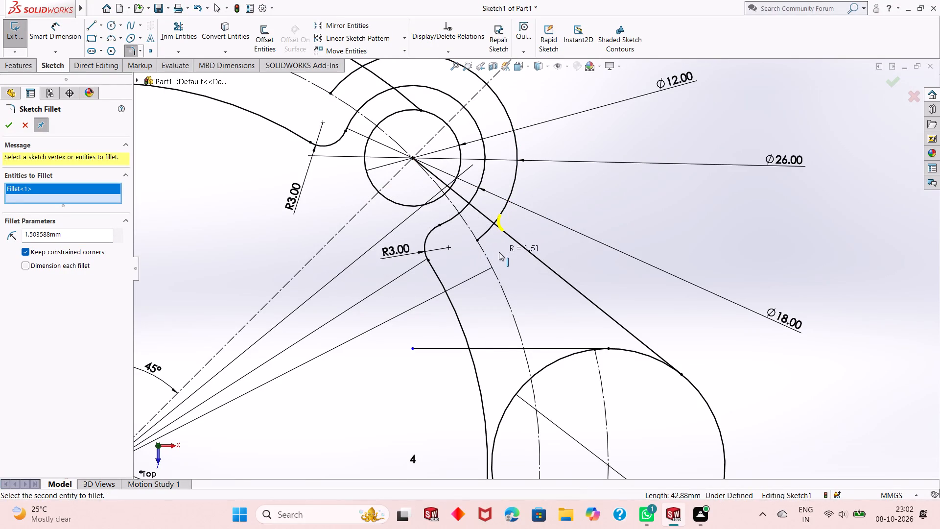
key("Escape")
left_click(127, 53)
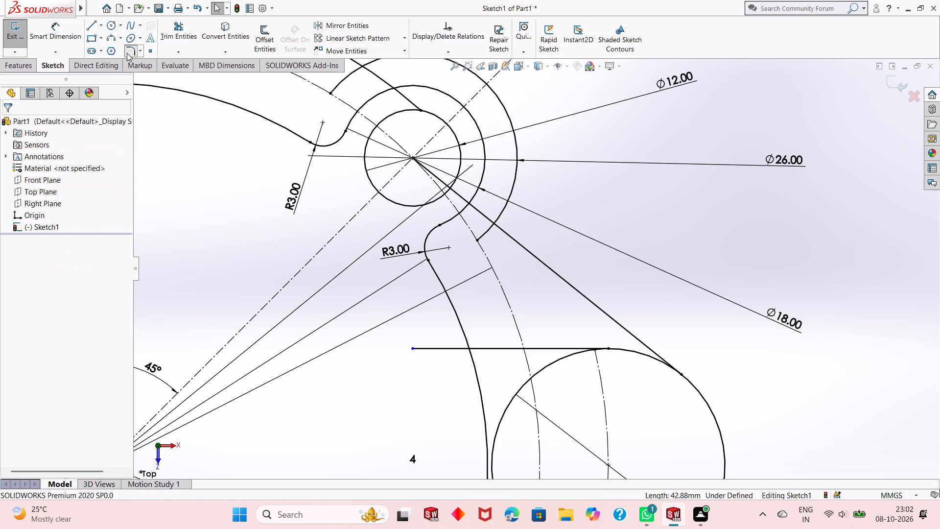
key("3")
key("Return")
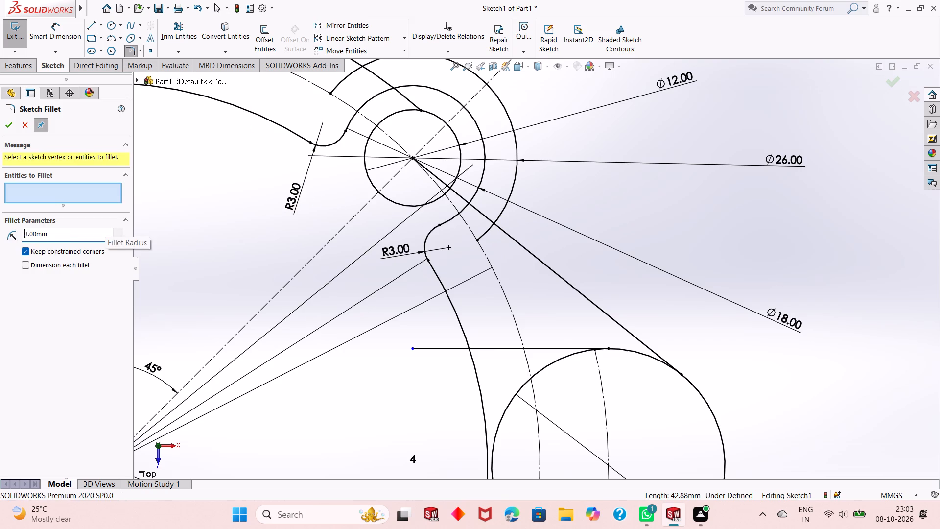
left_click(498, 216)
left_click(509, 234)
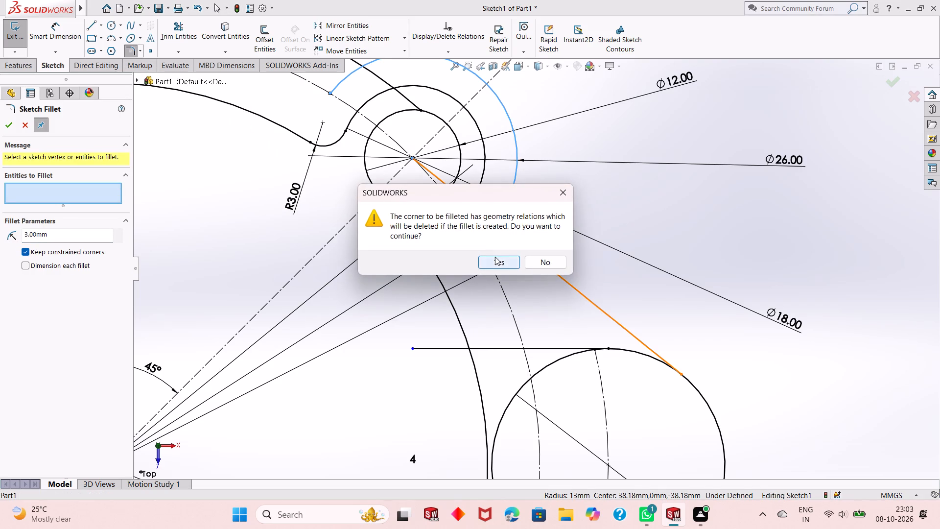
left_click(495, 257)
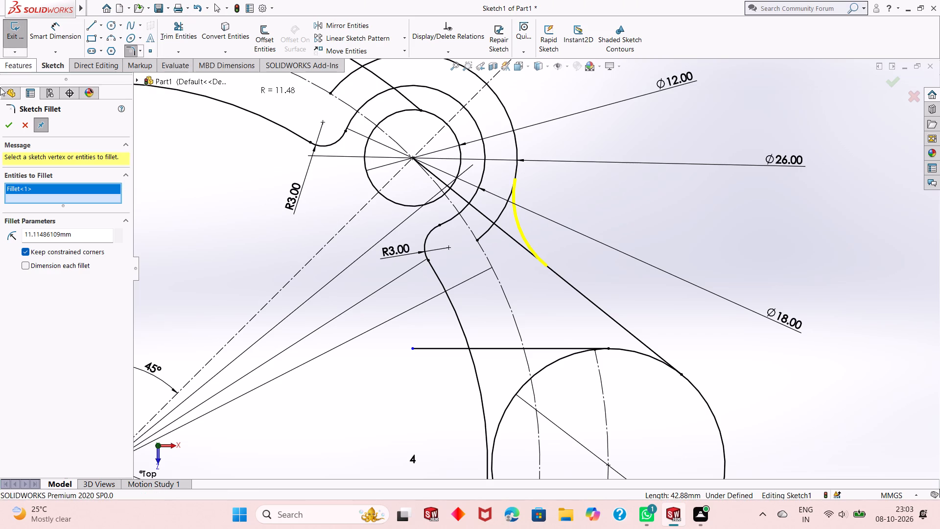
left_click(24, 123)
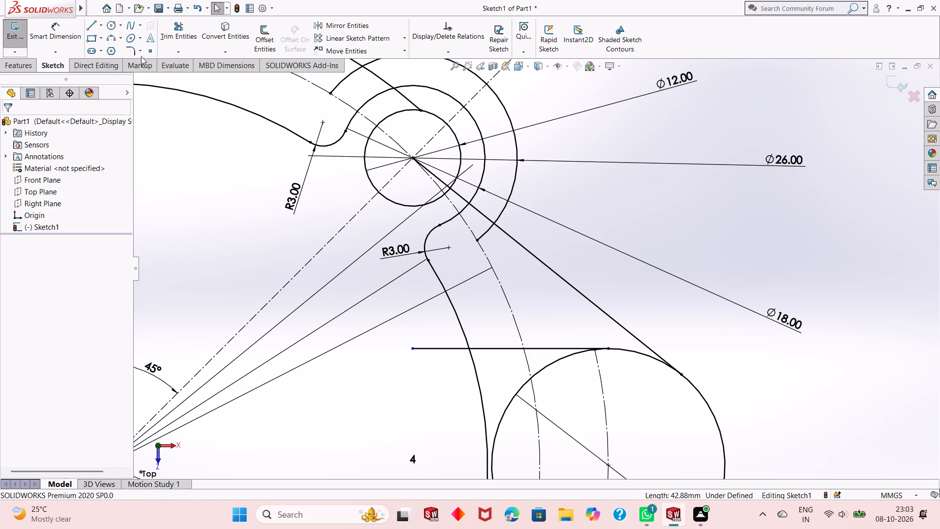
Apply a 3 mm sketch fillet between the upper-right 26 mm arc and the upper sloping line of the right lug.
left_click(135, 50)
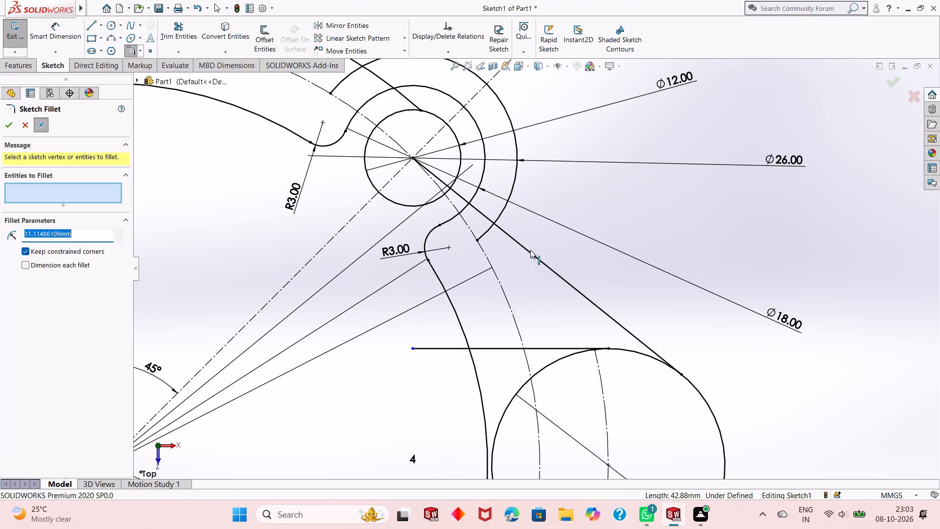
left_click(505, 211)
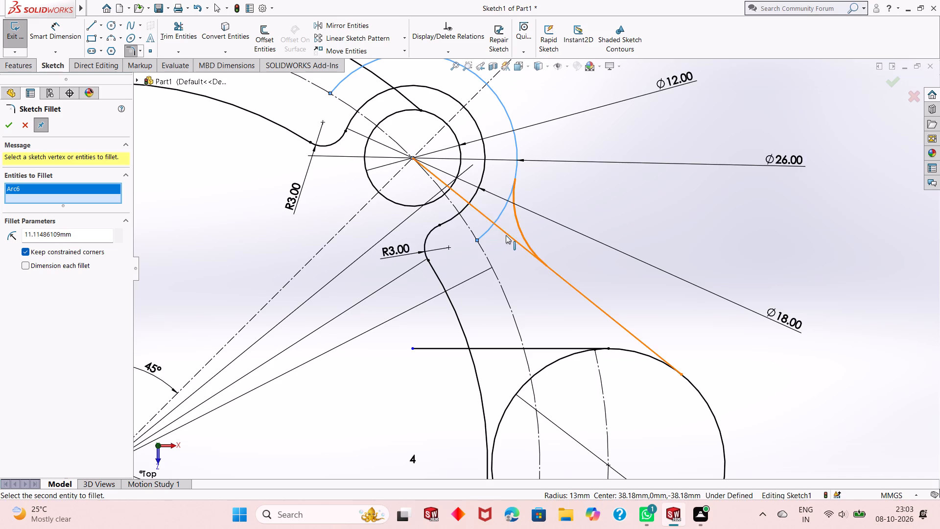
left_click(506, 235)
left_click(497, 270)
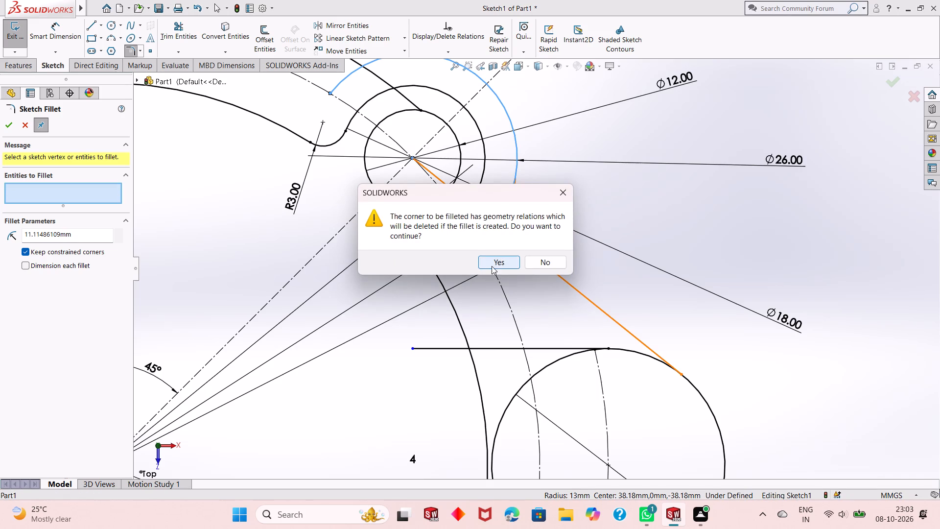
left_click(492, 264)
double_click(76, 238)
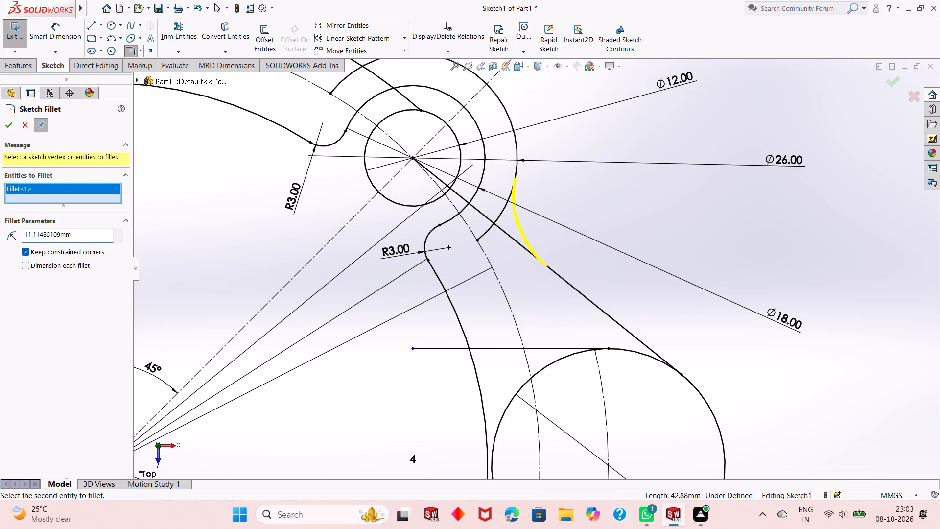
left_click(77, 238)
key("3")
key("Return")
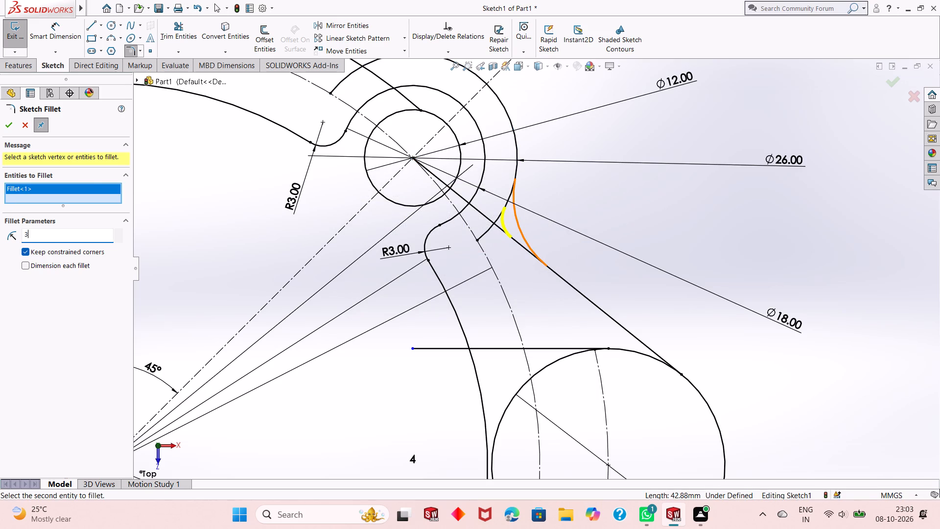
left_click(13, 130)
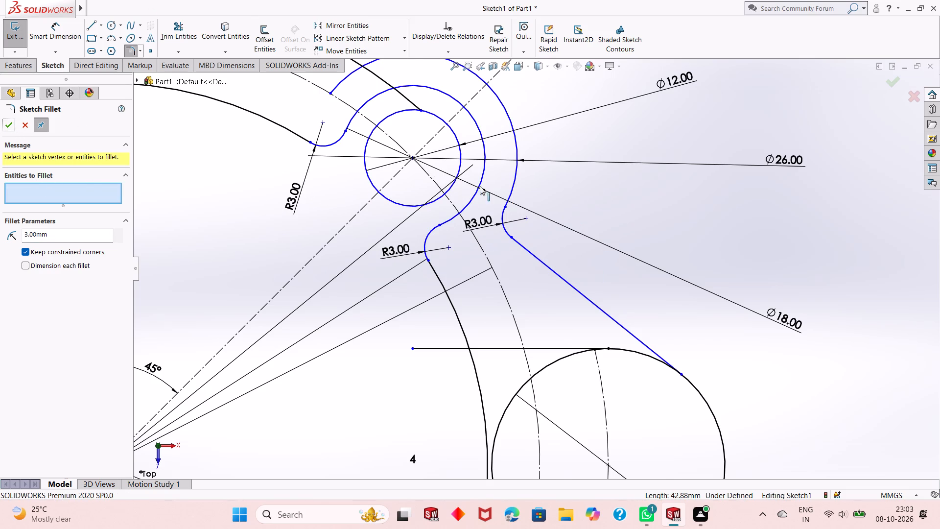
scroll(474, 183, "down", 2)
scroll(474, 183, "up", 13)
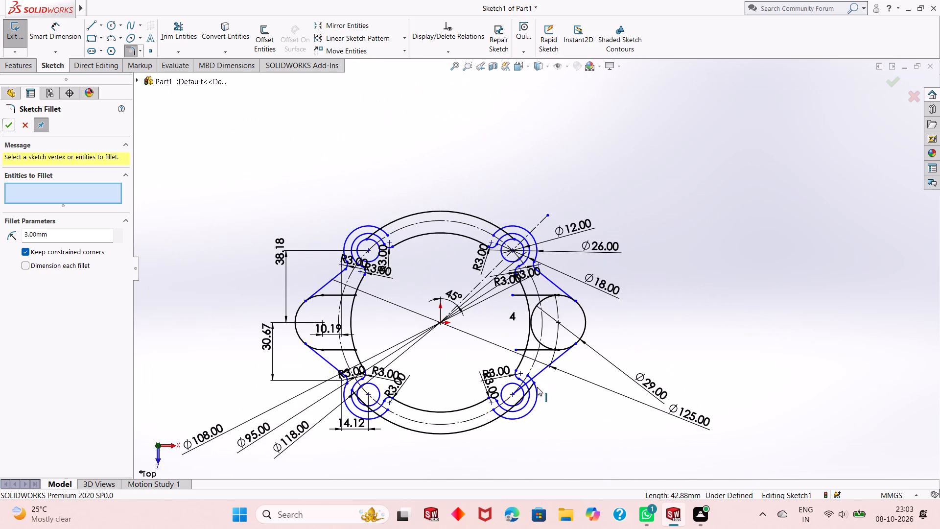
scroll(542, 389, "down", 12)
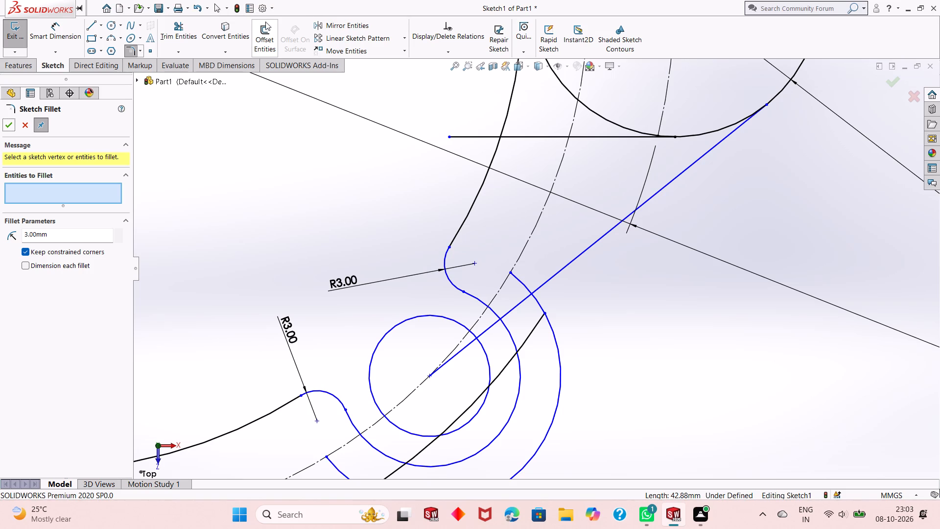
Look through the system colour options, the colour scheme list and the available scene backgrounds without changing anything.
left_click(263, 7)
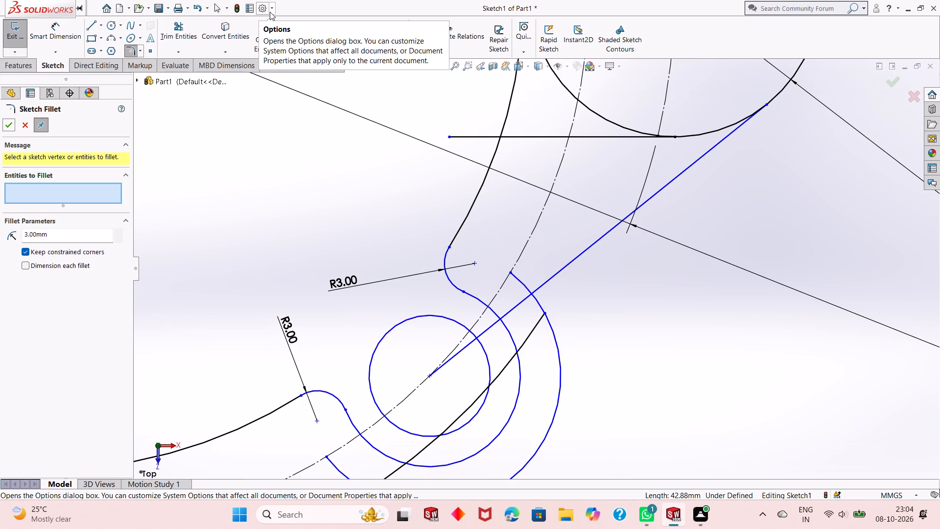
left_click(264, 7)
left_click(264, 6)
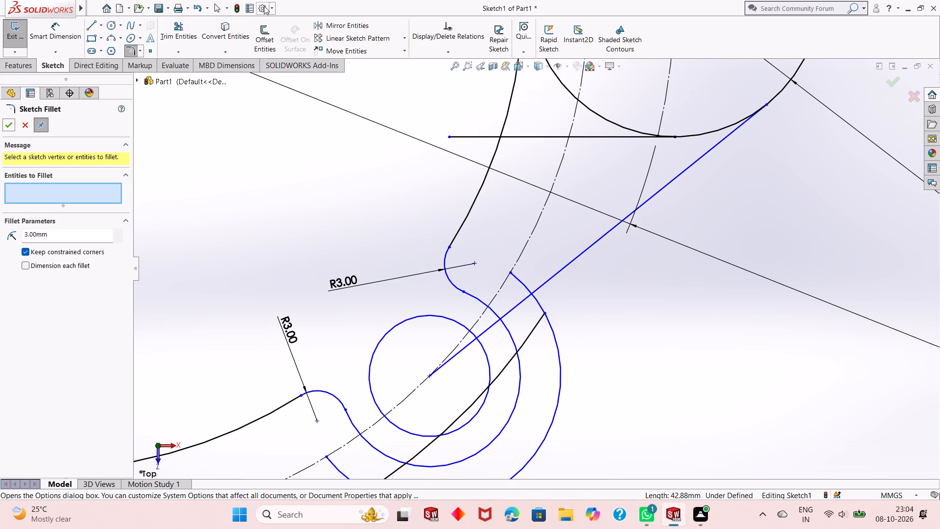
left_click(273, 8)
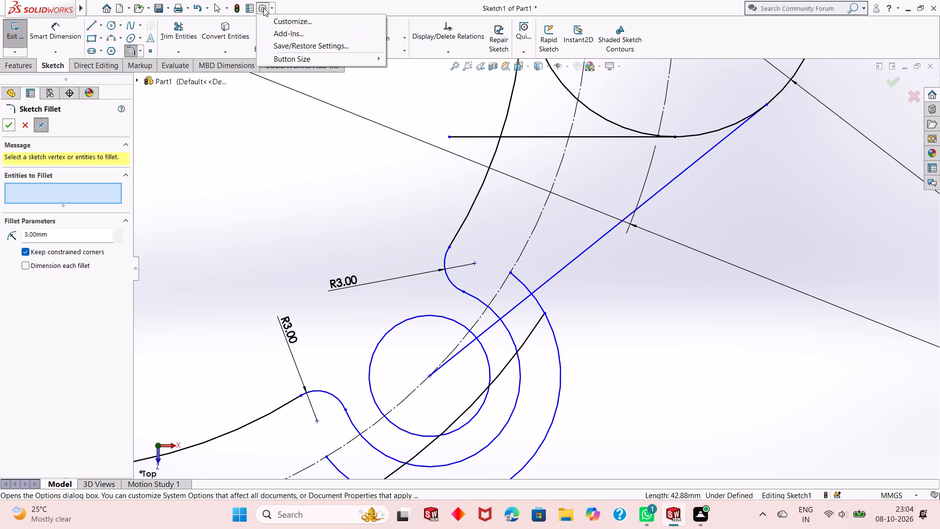
left_click(262, 7)
left_click(7, 124)
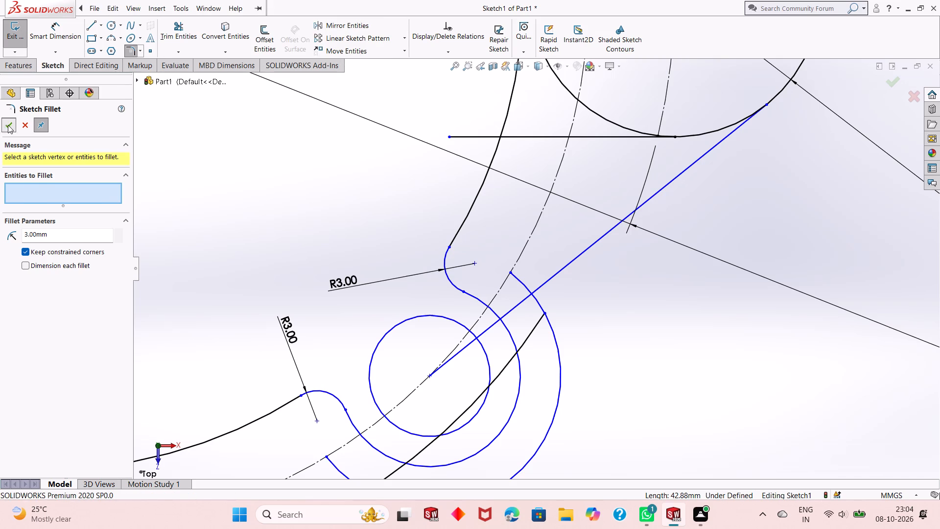
left_click(296, 10)
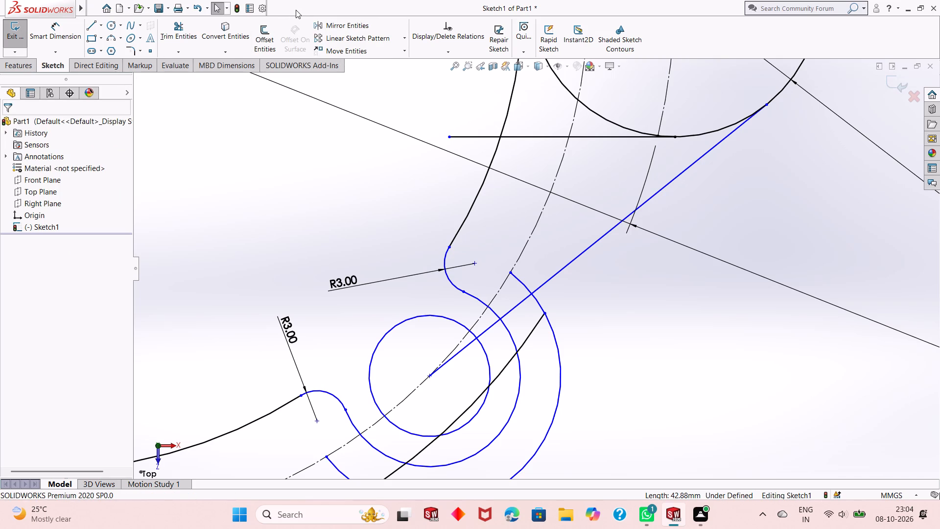
left_click(262, 6)
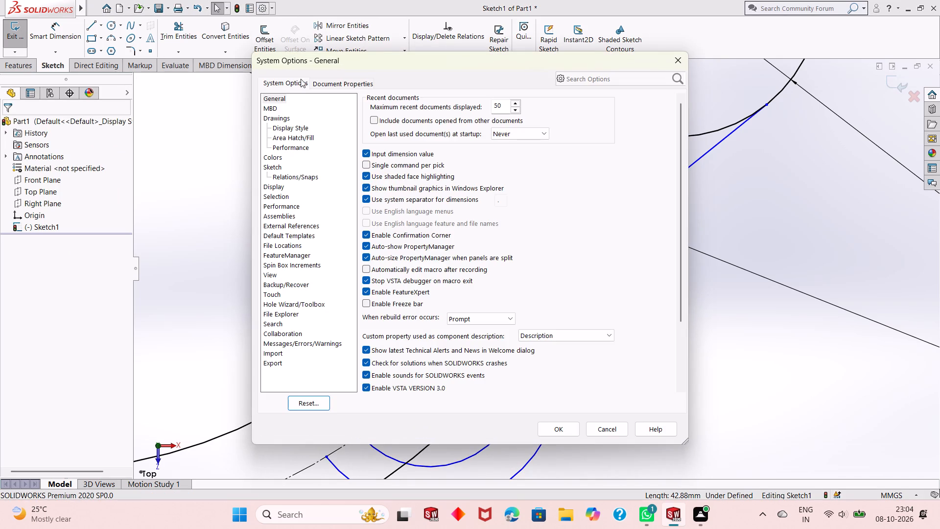
left_click(337, 85)
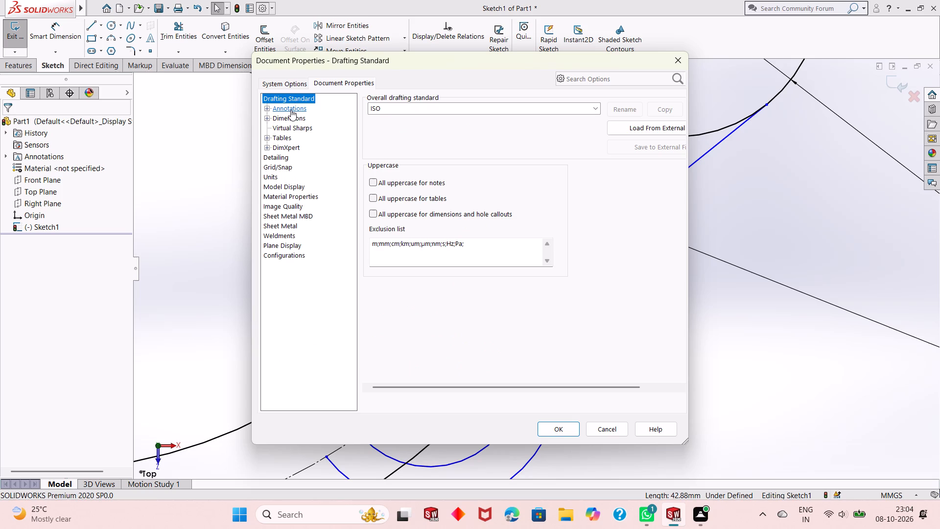
left_click(302, 82)
left_click(281, 158)
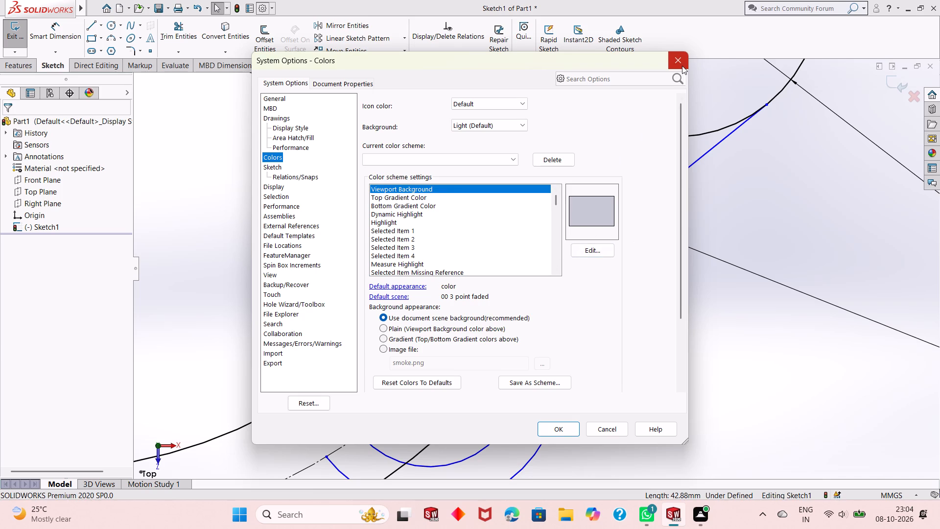
left_click(510, 155)
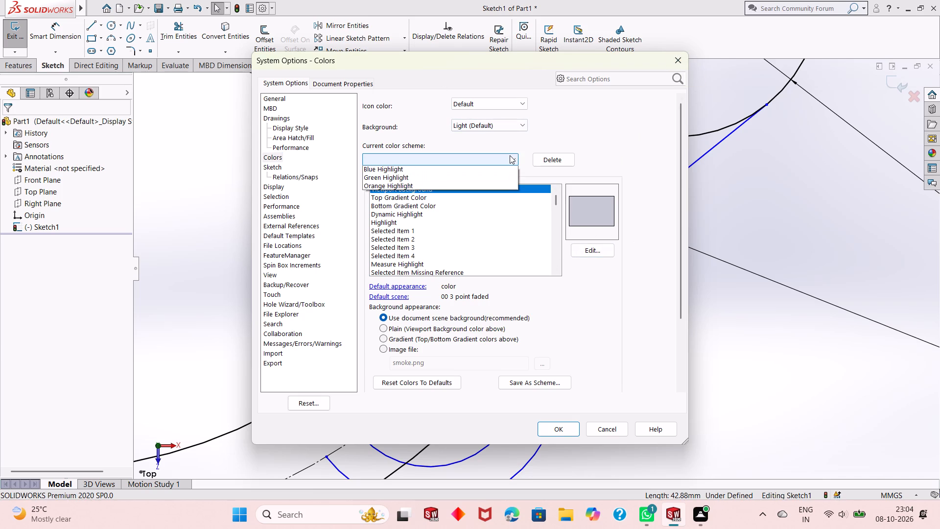
left_click(510, 156)
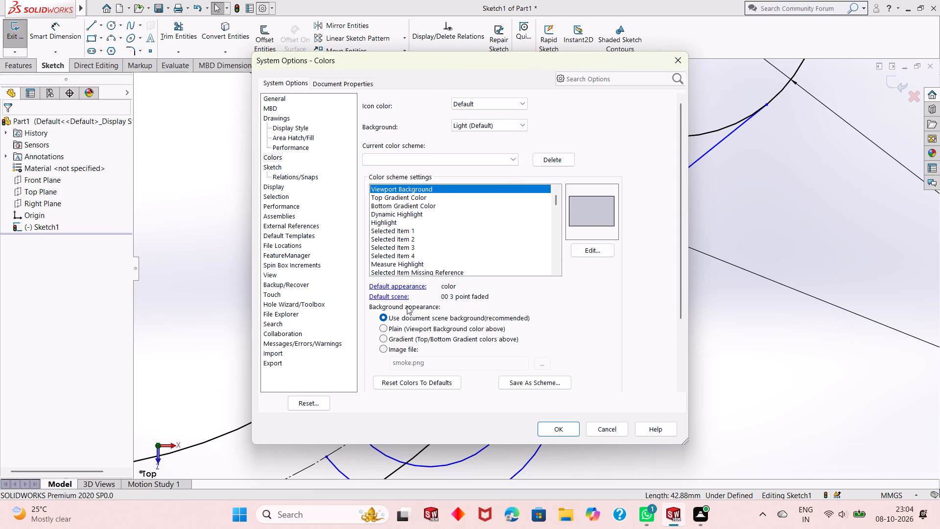
left_click(680, 64)
left_click(597, 65)
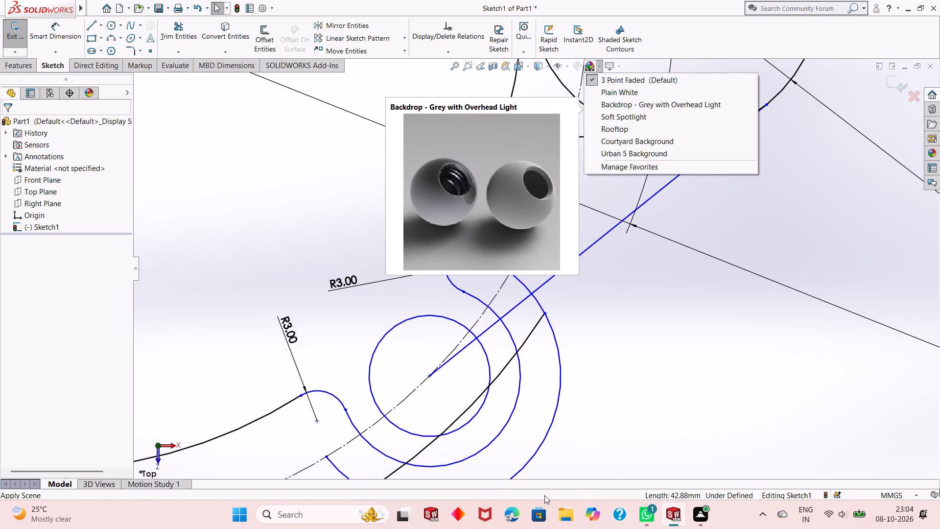
left_click(692, 380)
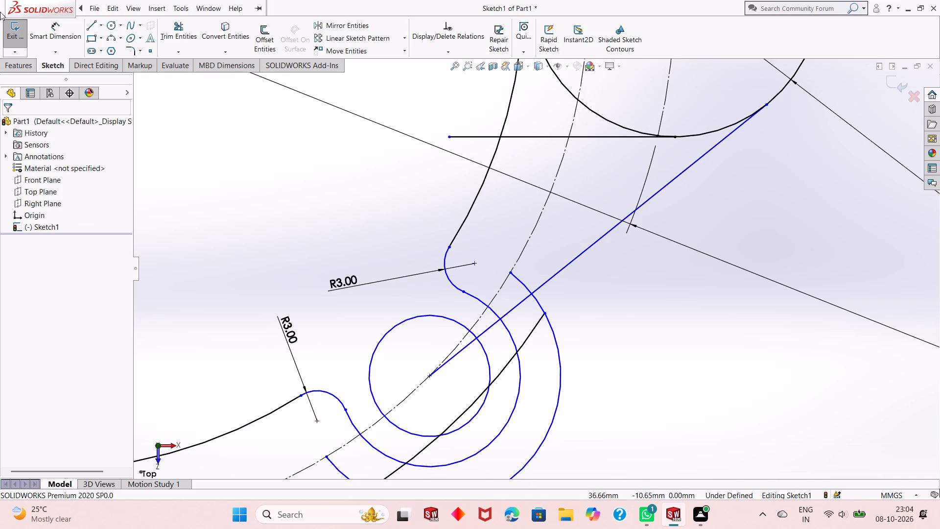
Apply a 3 mm sketch fillet between the lower-right 26 mm arc and the lower sloping line of the right lug.
left_click(129, 50)
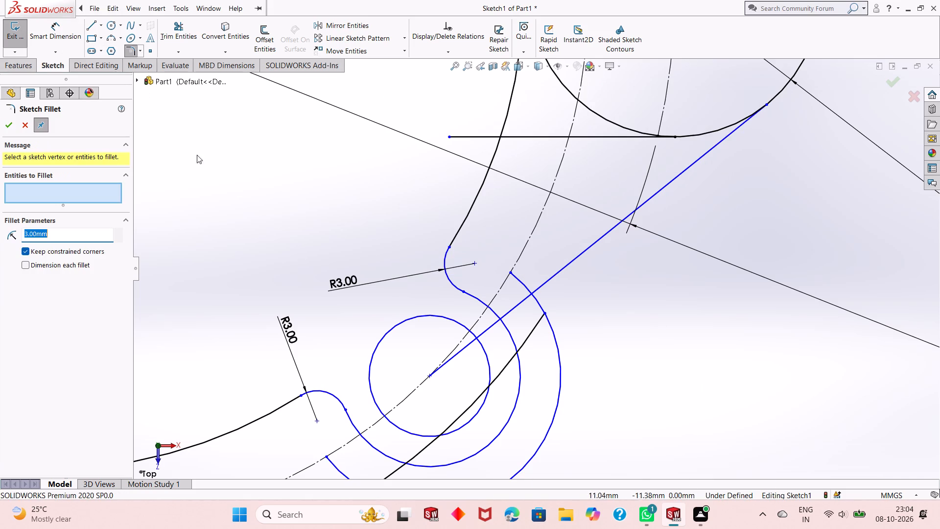
left_click(546, 282)
left_click(543, 305)
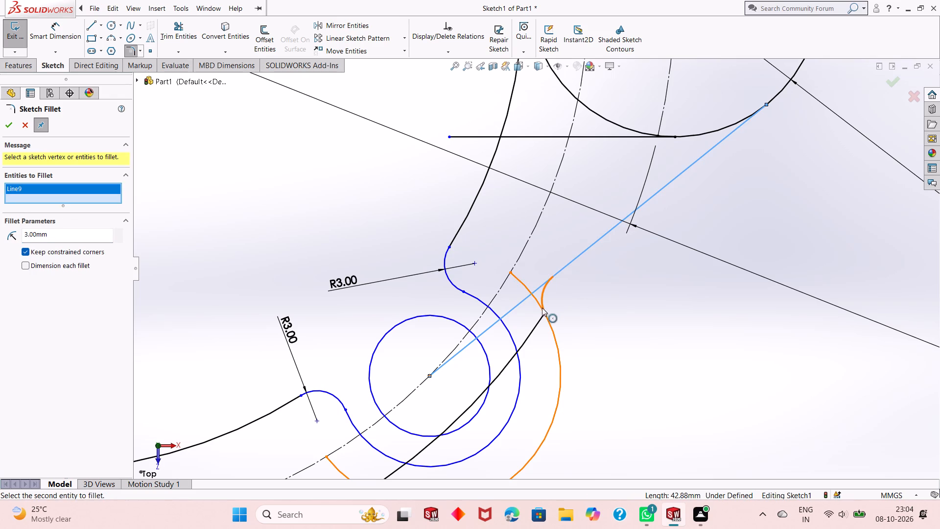
left_click(542, 308)
left_click(497, 260)
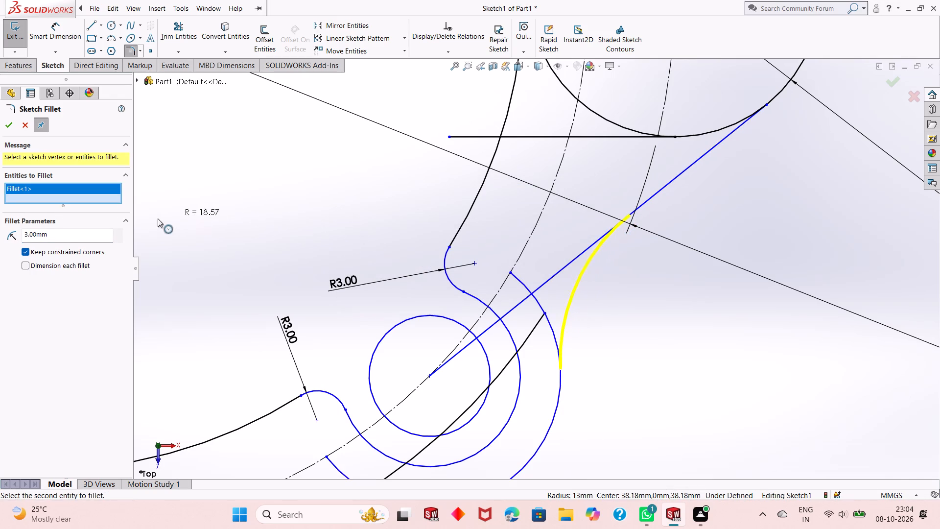
double_click(90, 230)
key("3")
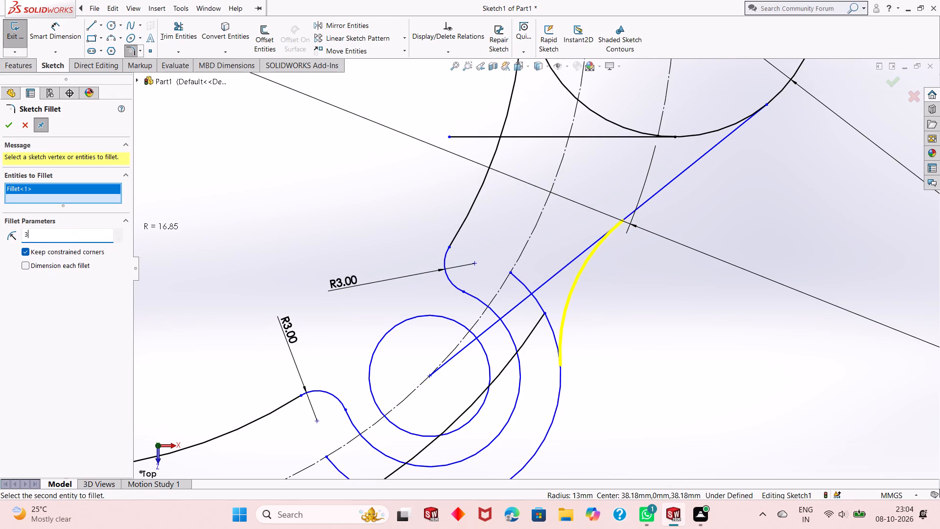
key("Return")
left_click(10, 126)
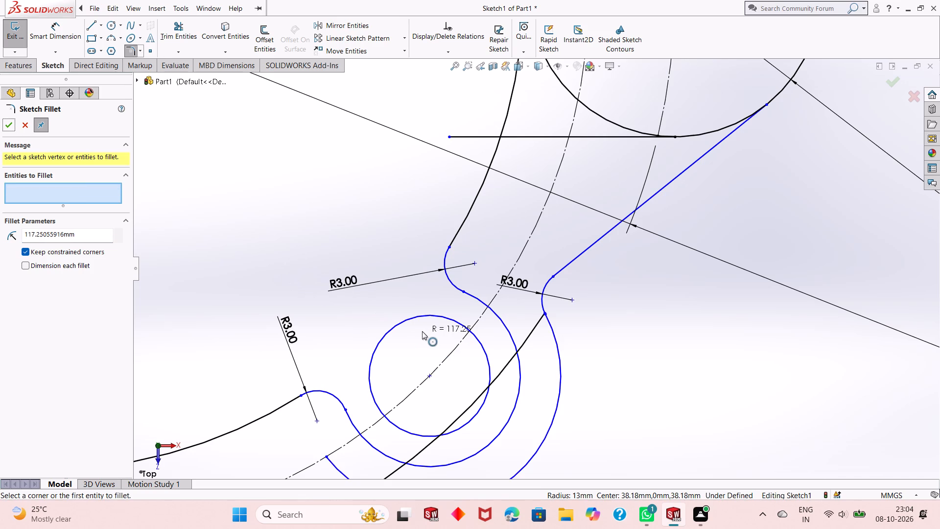
scroll(467, 338, "up", 4)
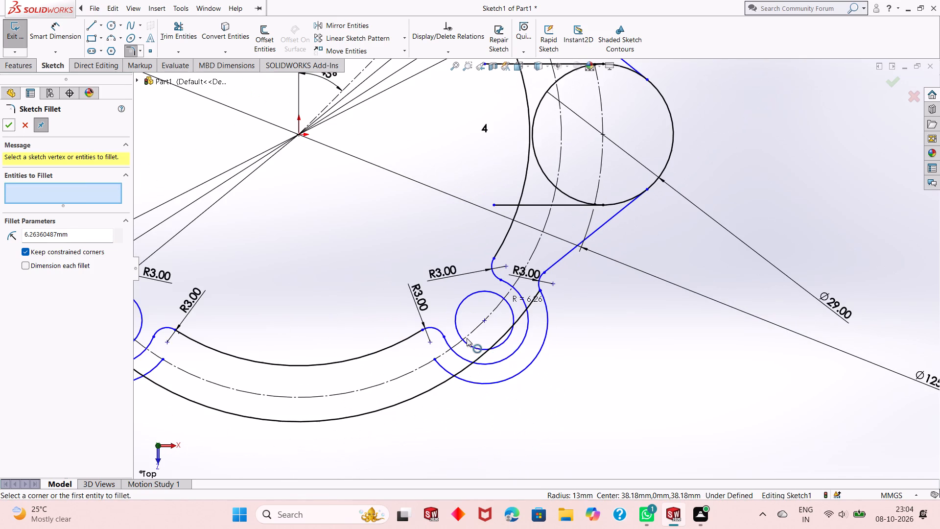
scroll(493, 308, "up", 4)
scroll(558, 157, "down", 2)
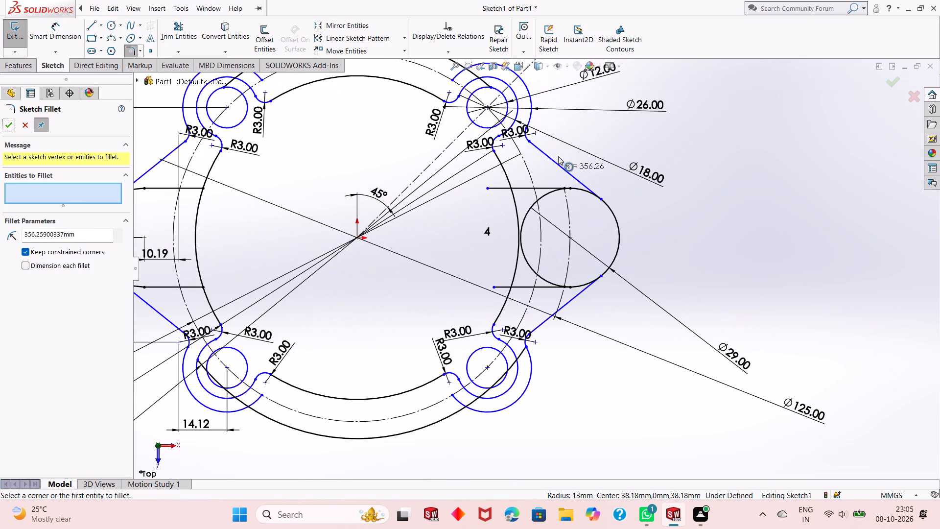
left_click(10, 124)
Dimension the vertical distance from the right lug's upper outer fillet centre to the right 29 mm circle's centre.
left_click(64, 30)
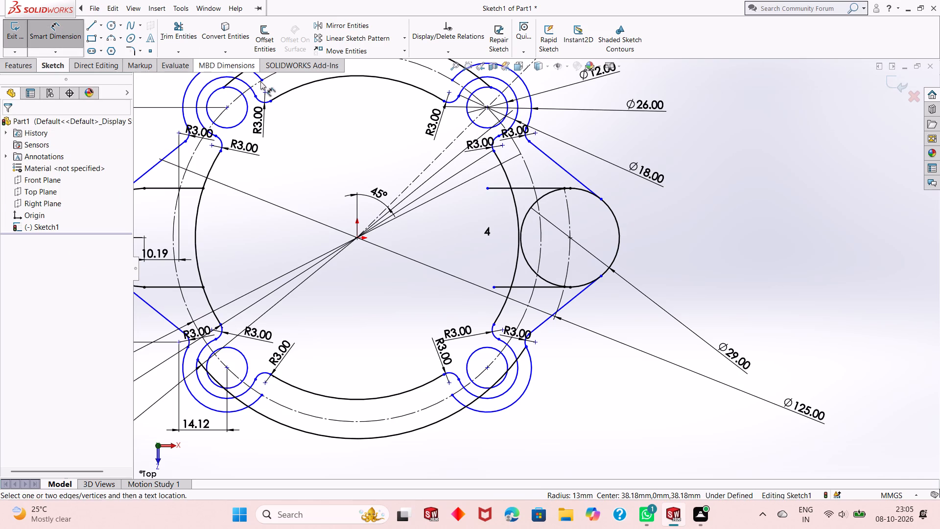
left_click(538, 133)
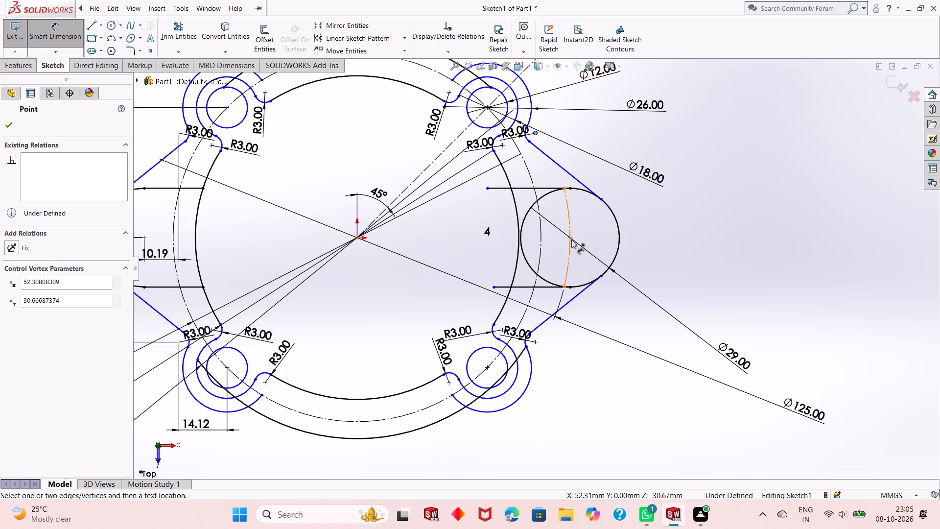
left_click(571, 240)
left_click(734, 235)
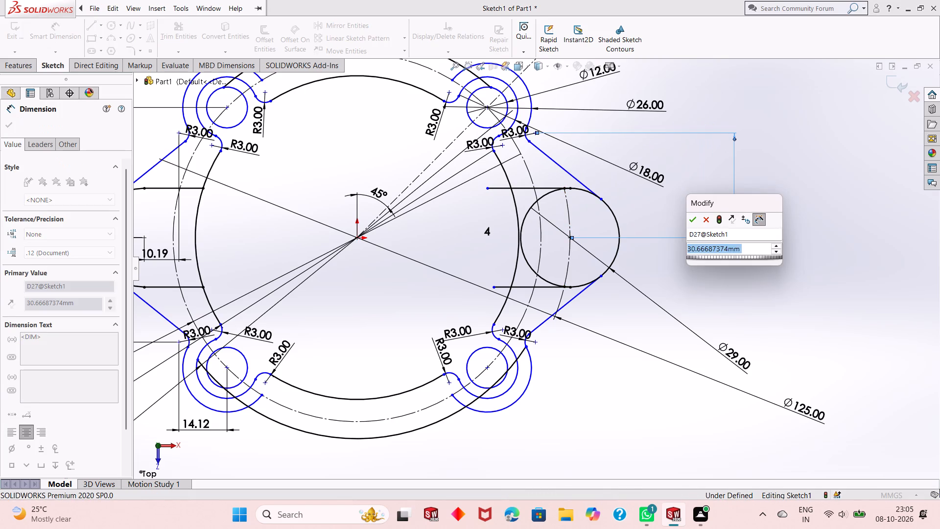
key("Return")
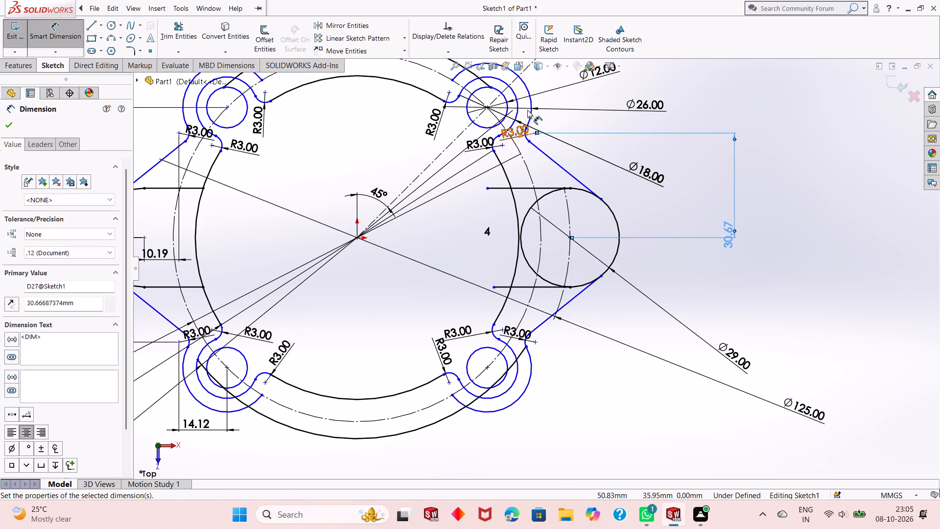
Dimension the horizontal distance between the upper-right 12 mm circle's centre and the adjacent outer 3 mm fillet's centre.
scroll(526, 106, "up", 2)
scroll(520, 150, "down", 8)
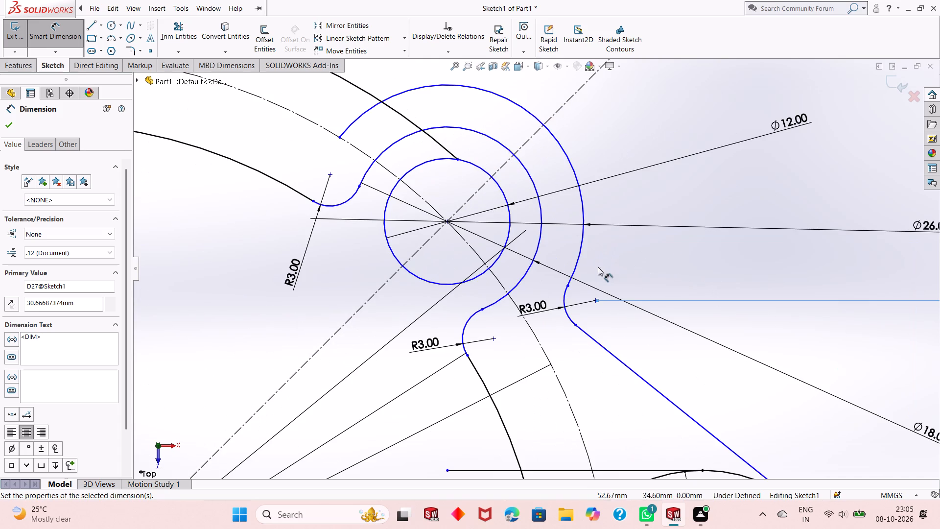
left_click(595, 301)
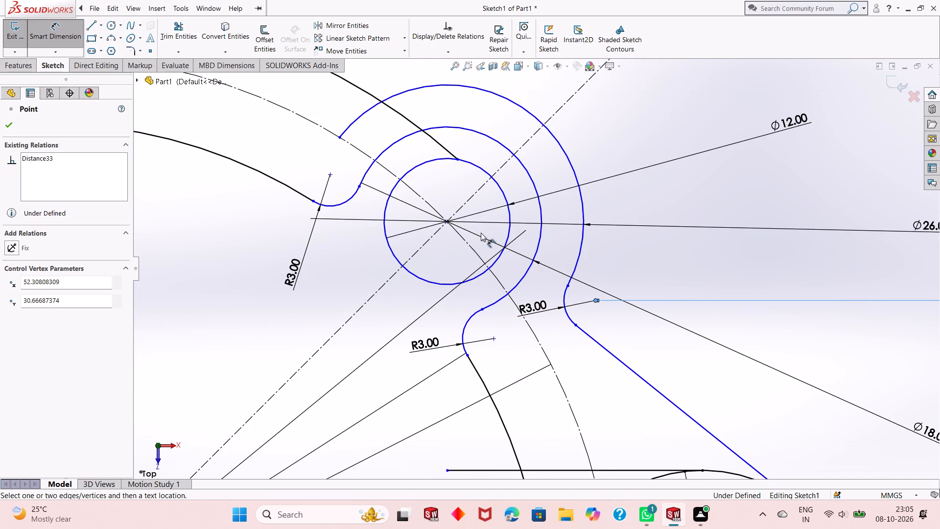
left_click(443, 220)
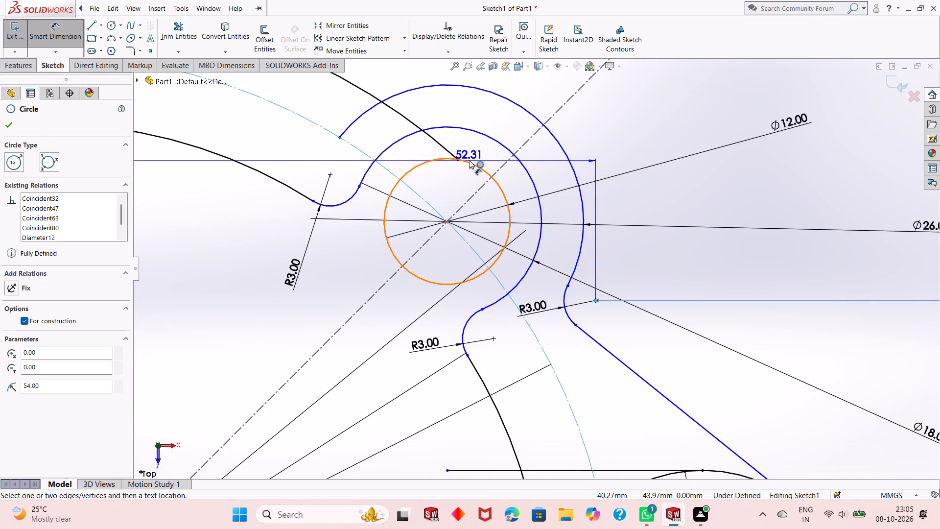
key("Escape")
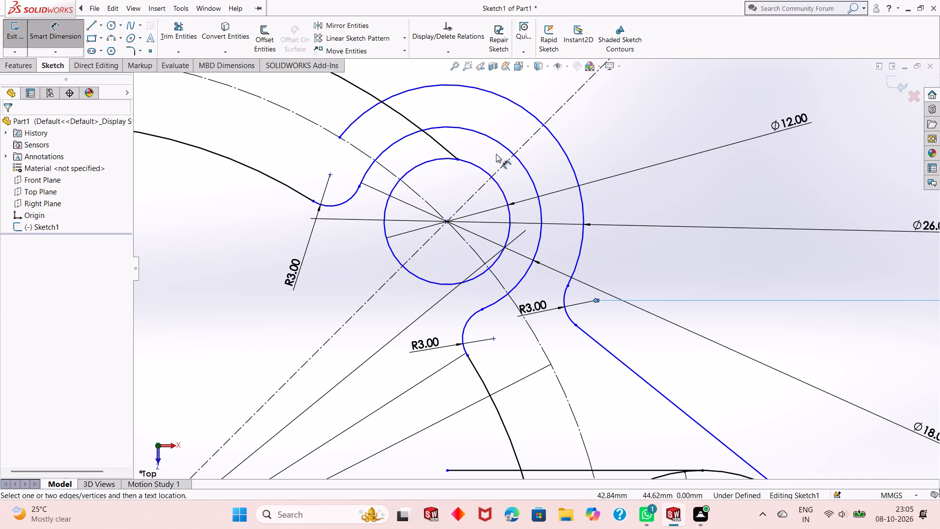
left_click(445, 223)
left_click(469, 91)
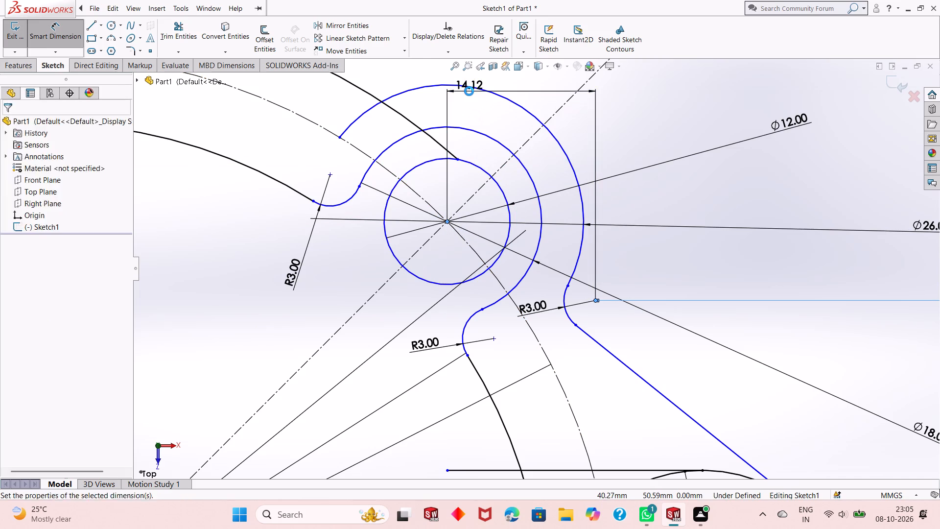
key("Return")
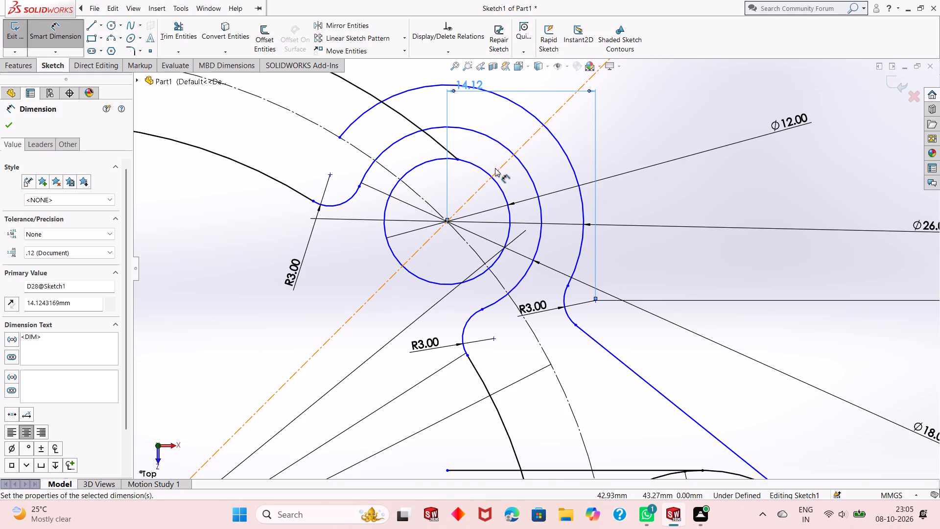
Dimension the vertical distance between the lower-right 12 mm circle's centre and the adjacent outer 3 mm fillet's centre.
scroll(494, 168, "down", 3)
scroll(494, 168, "up", 16)
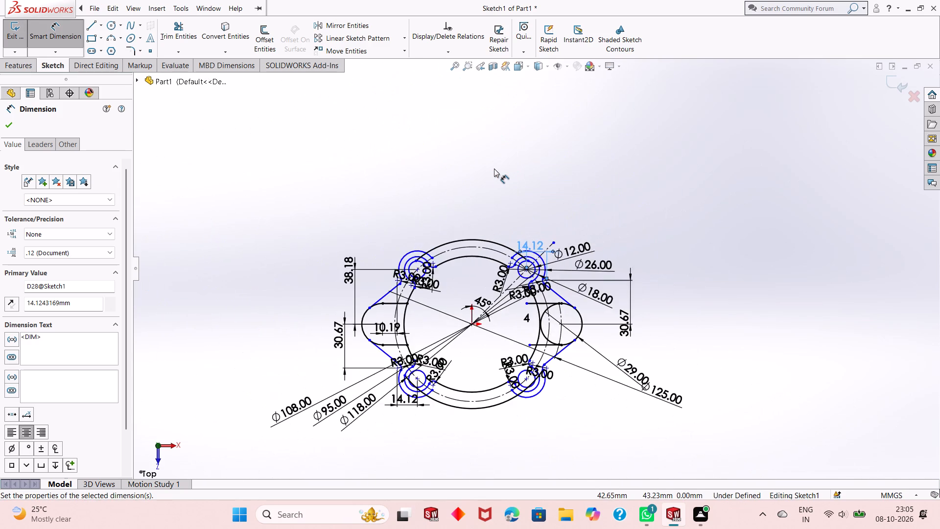
scroll(533, 327, "down", 4)
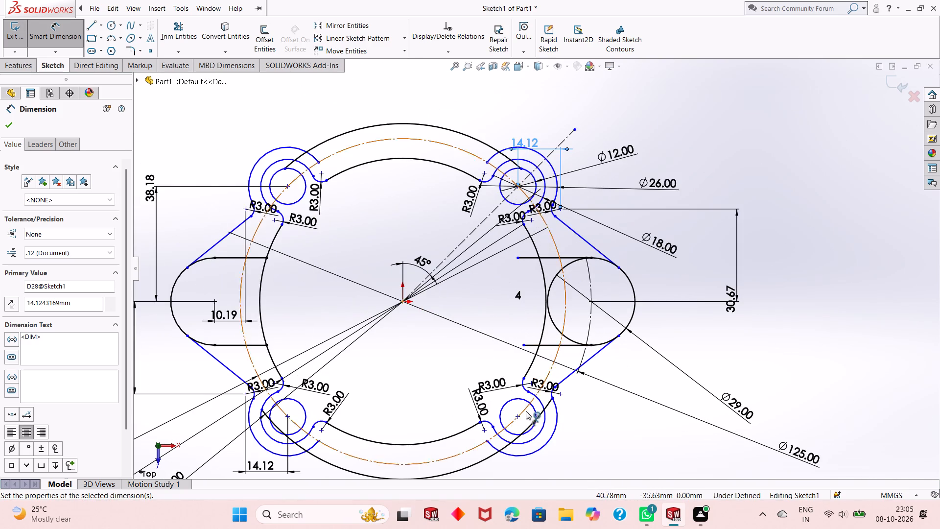
left_click(519, 419)
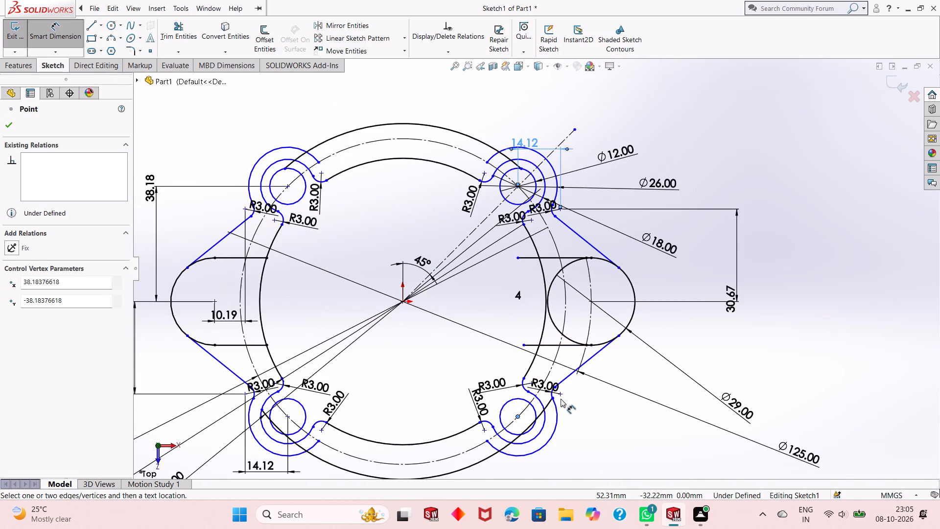
left_click(561, 394)
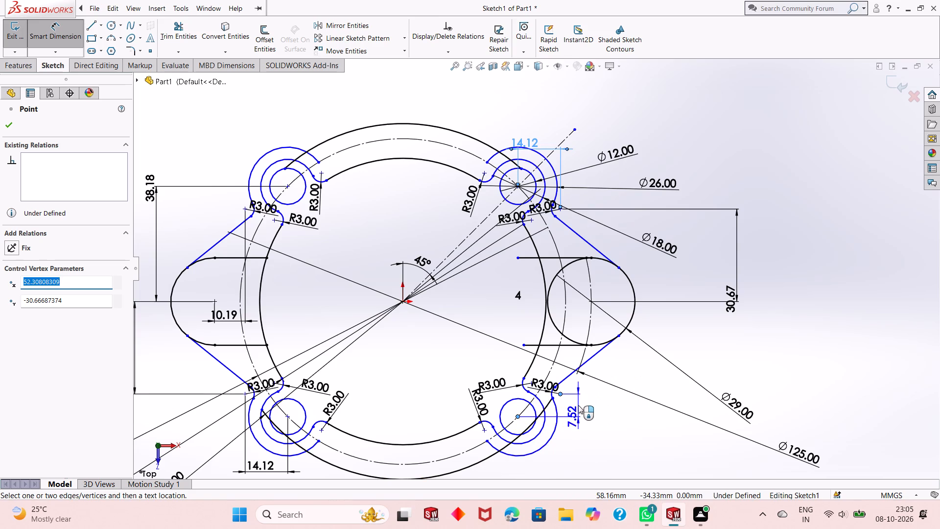
left_click(578, 405)
key("Return")
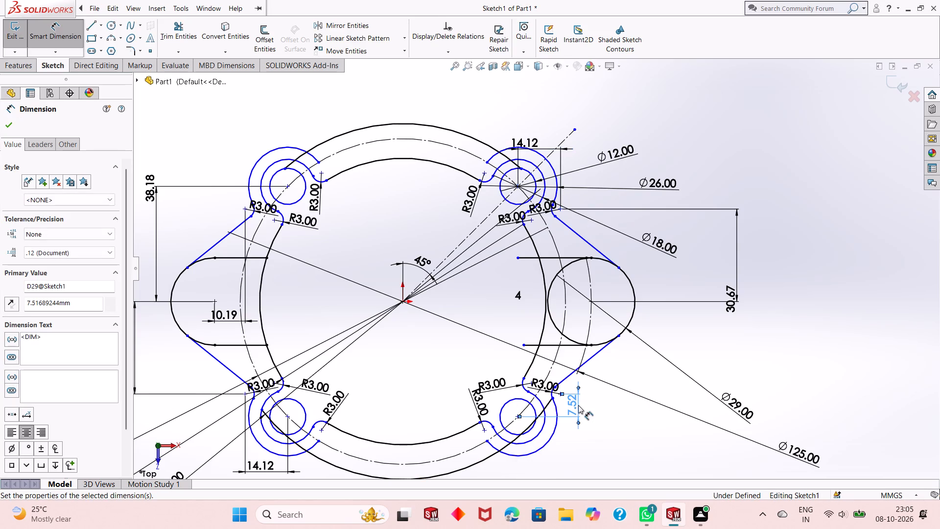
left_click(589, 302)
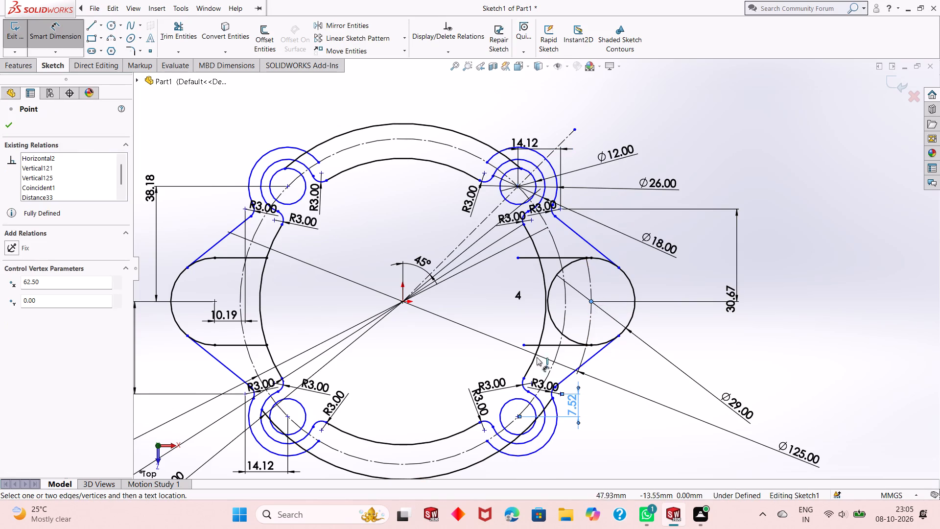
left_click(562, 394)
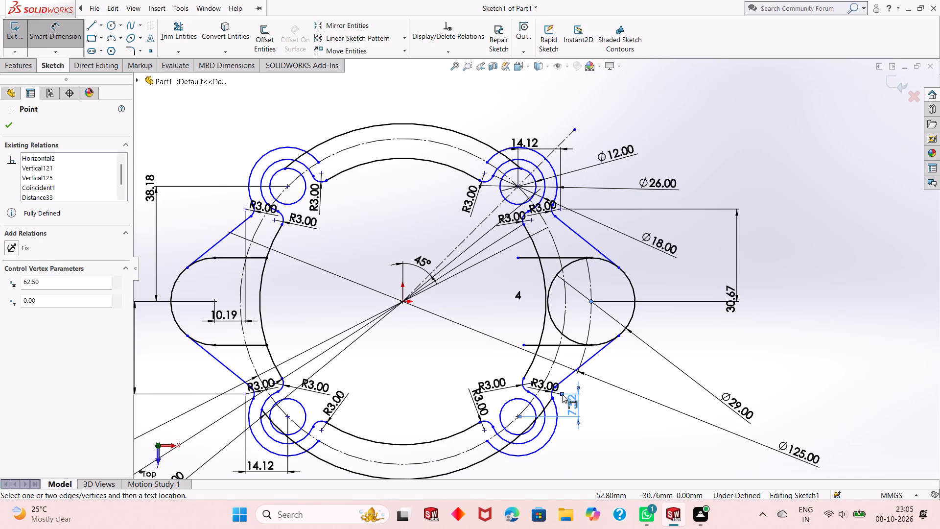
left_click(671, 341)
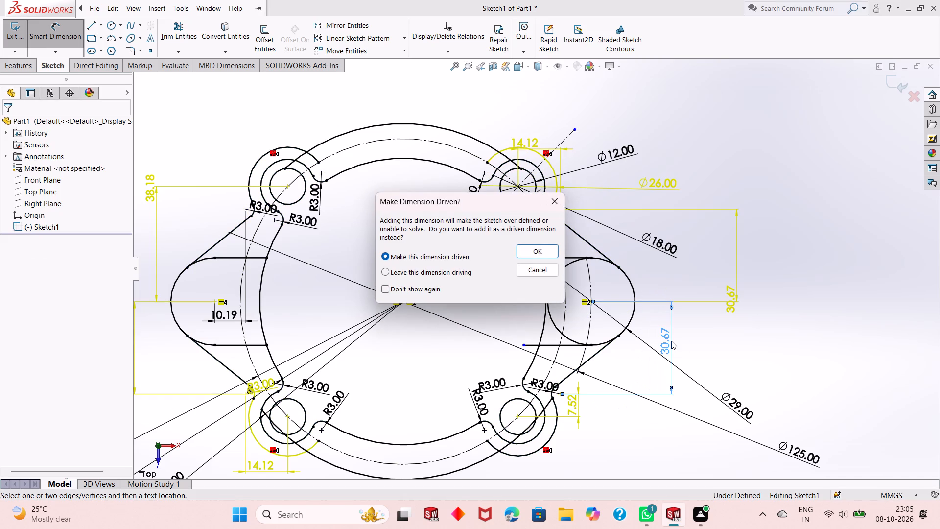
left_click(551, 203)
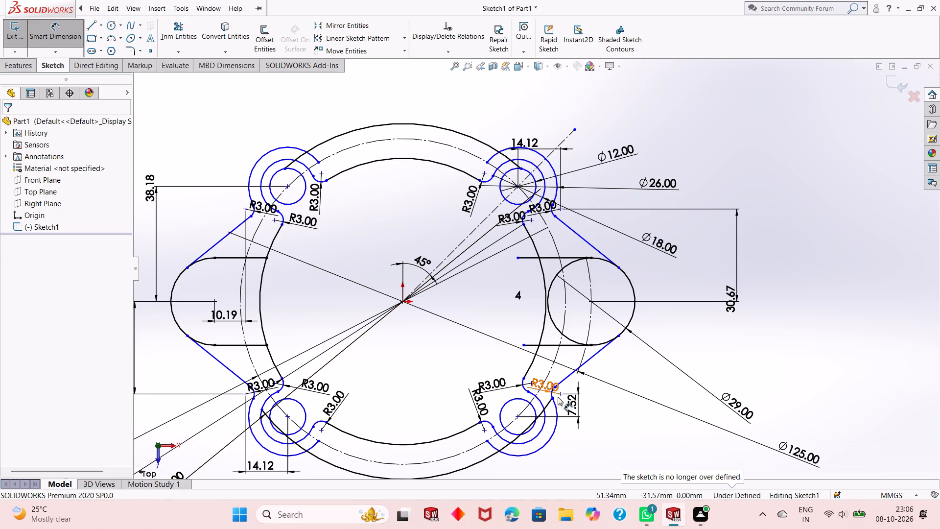
Dimension the horizontal distance between the right 29 mm circle's centre and the lower-right 12 mm circle's centre.
left_click(593, 303)
left_click(519, 418)
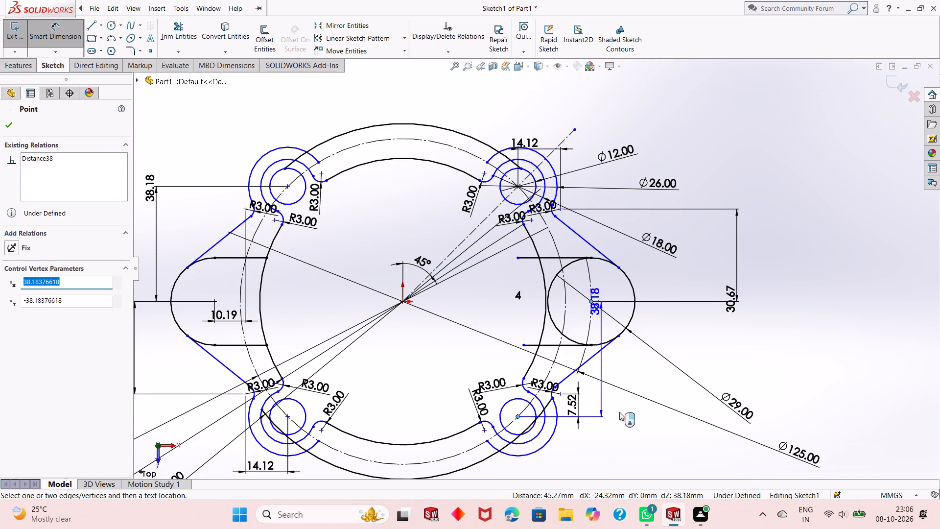
left_click(573, 468)
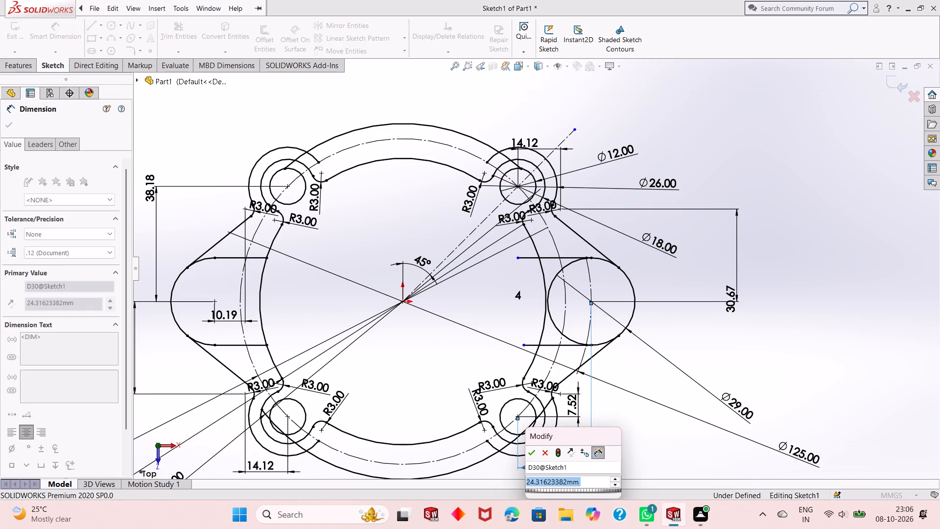
key("Return")
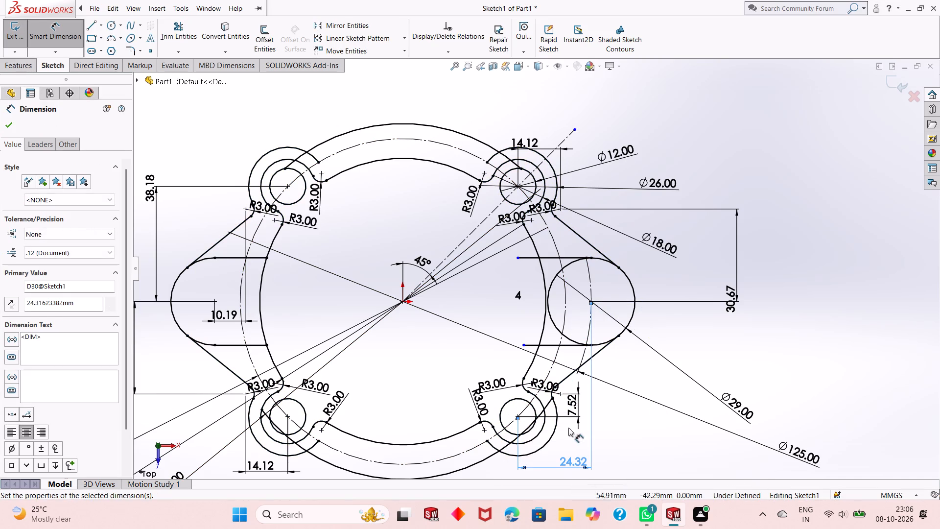
right_click(424, 348)
left_click(449, 378)
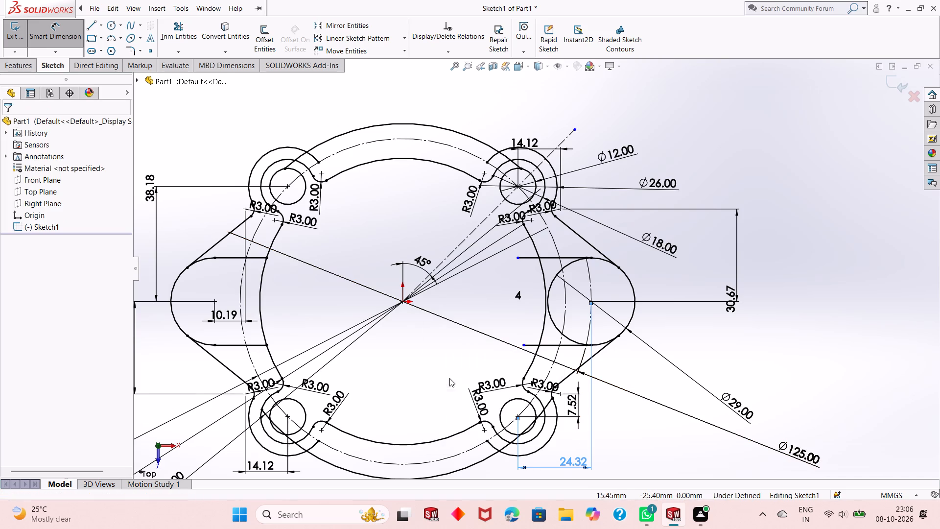
Trim the ends of the right lug's two horizontal lines that extend inside the inner 95 mm arc.
left_click(189, 44)
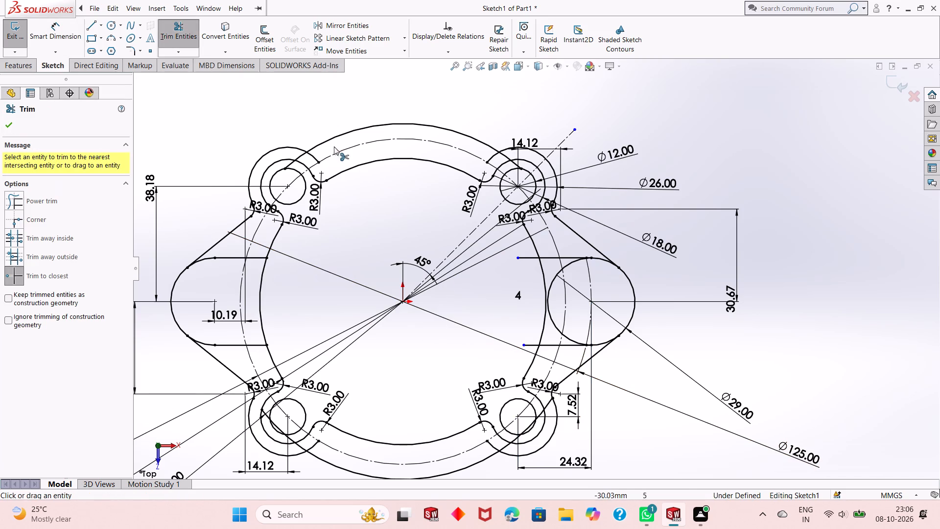
left_click(527, 257)
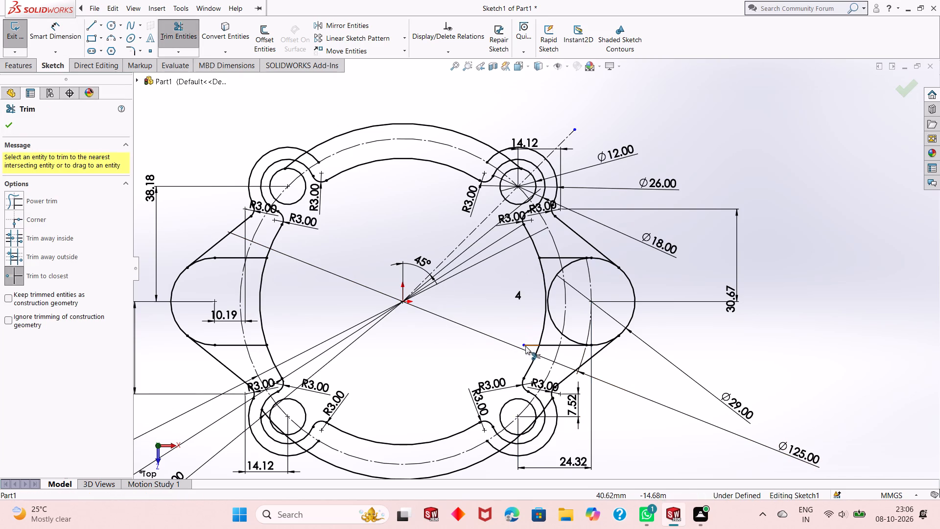
left_click(526, 346)
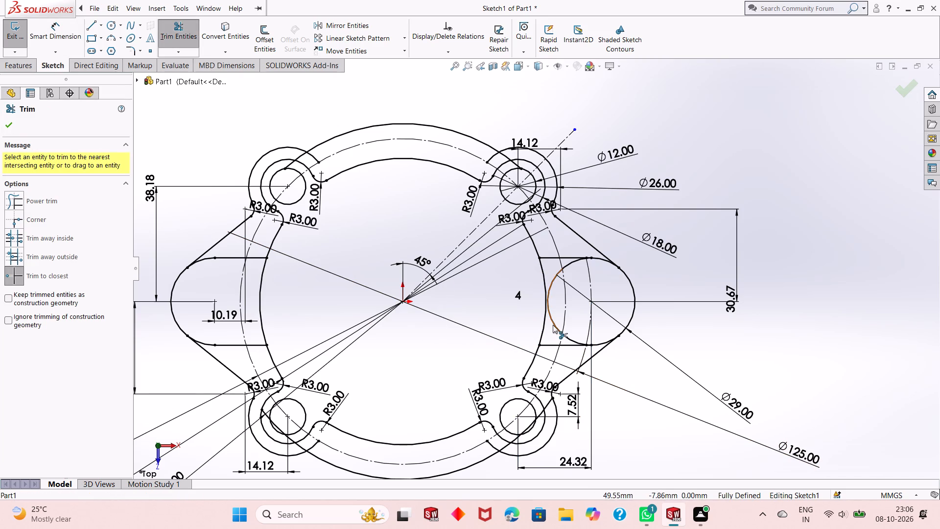
Trim away the inner half of the right 29 mm circle, including the short remnants beside the two horizontal lines.
left_click(553, 325)
left_click(576, 264)
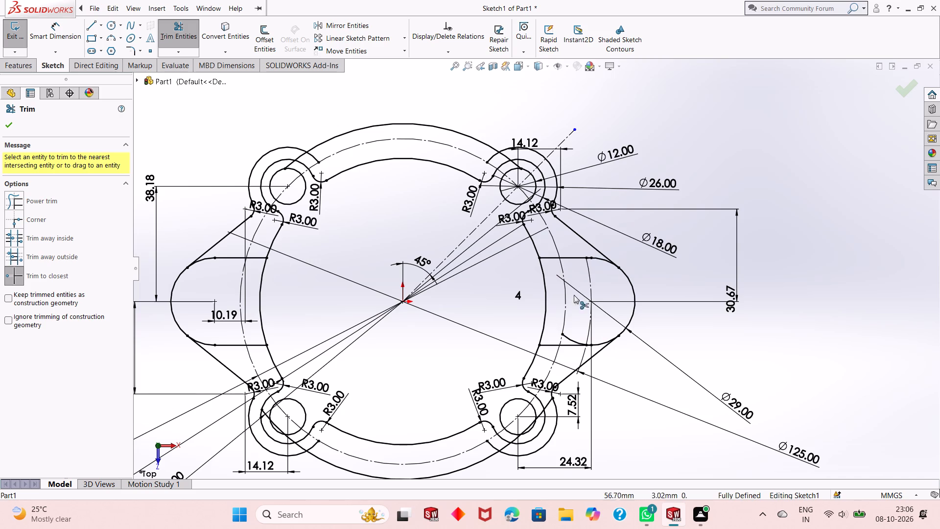
left_click(565, 338)
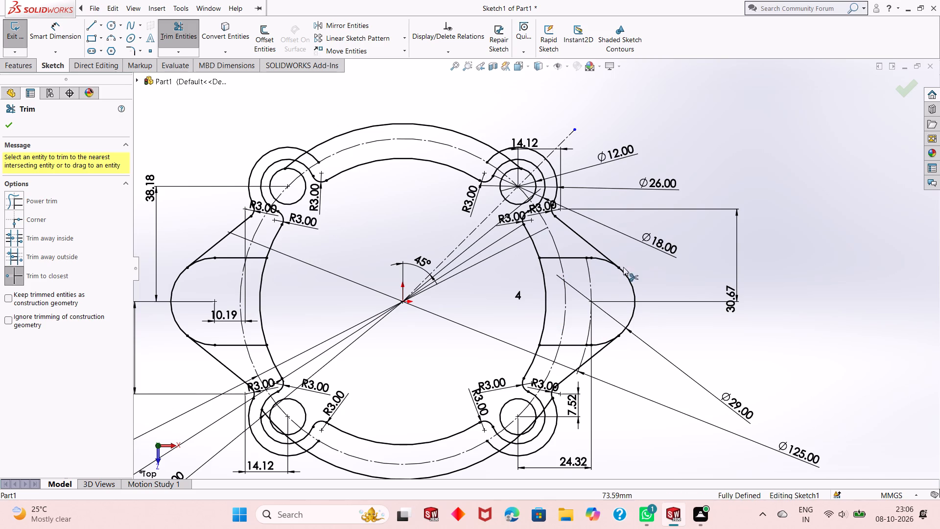
scroll(593, 274, "up", 1)
scroll(597, 260, "down", 3)
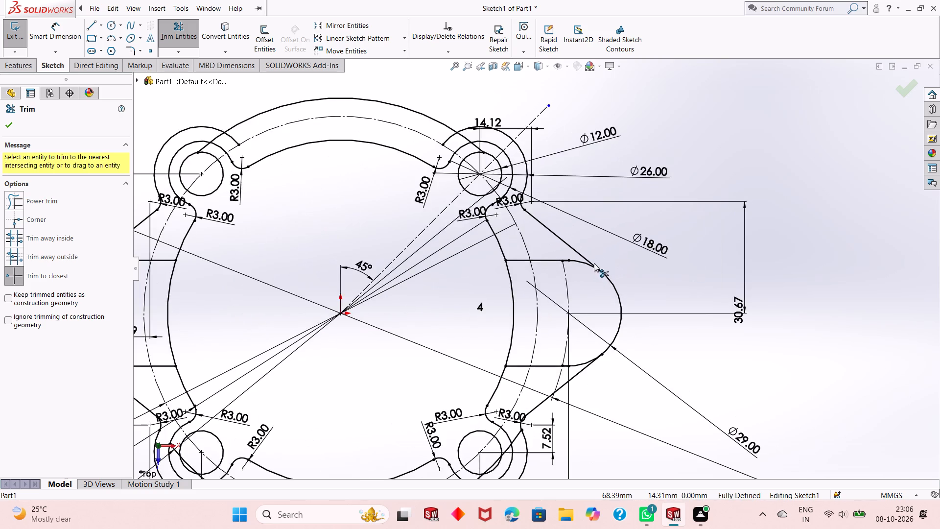
scroll(594, 263, "down", 9)
scroll(545, 259, "down", 17)
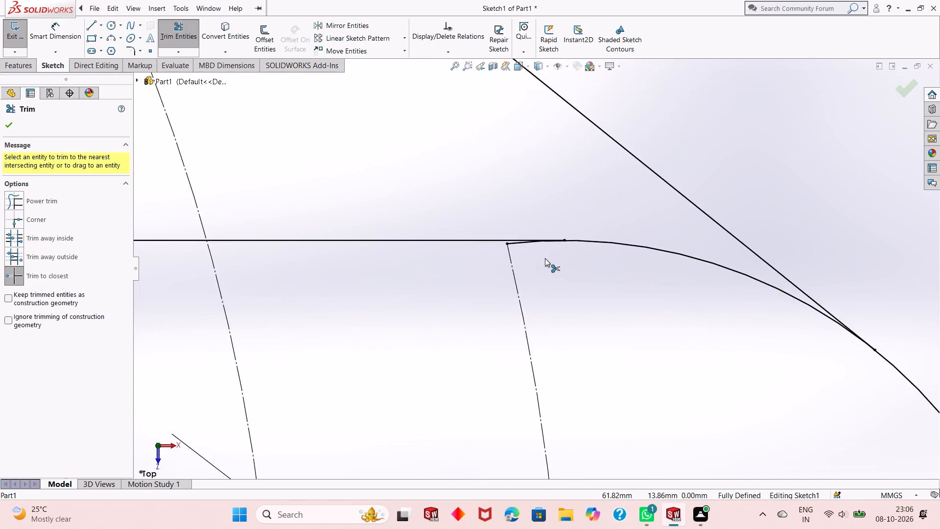
scroll(545, 258, "down", 1)
left_click(508, 238)
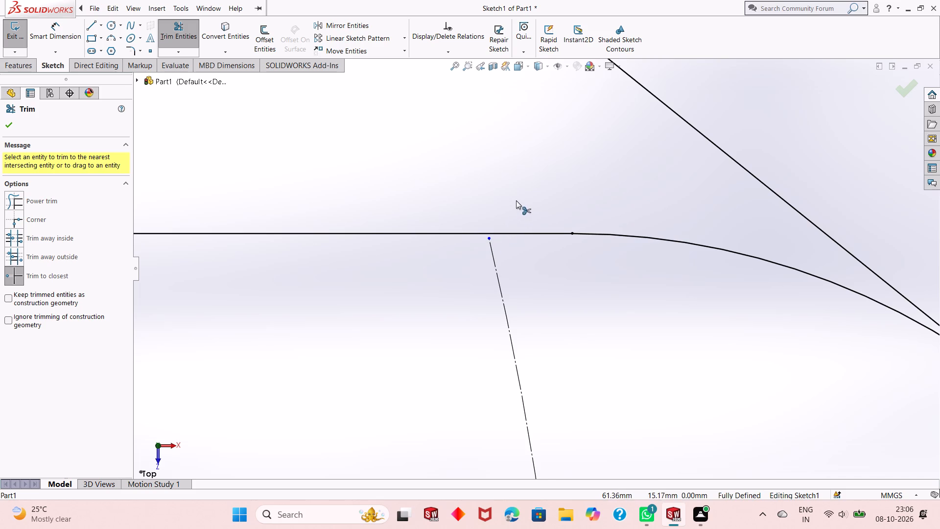
scroll(516, 201, "up", 17)
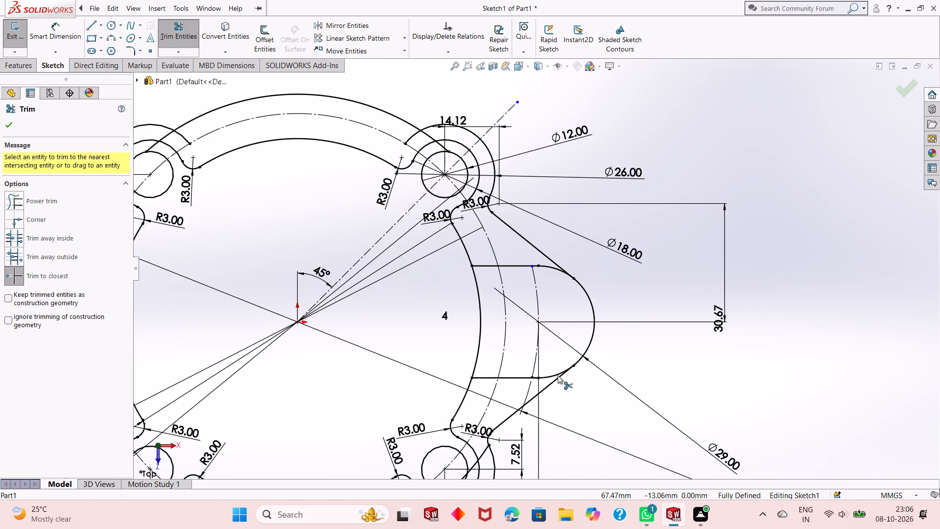
scroll(550, 380, "down", 8)
scroll(505, 310, "down", 9)
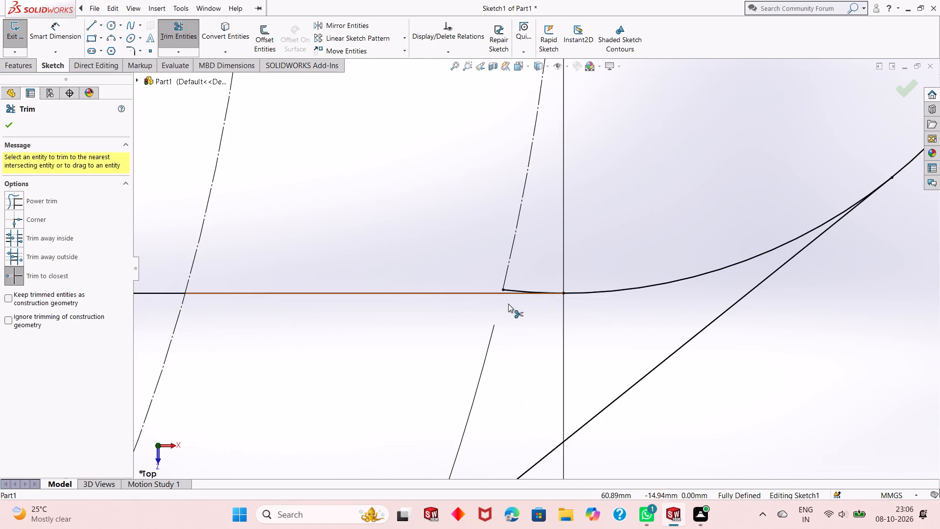
scroll(513, 299, "down", 5)
left_click(517, 277)
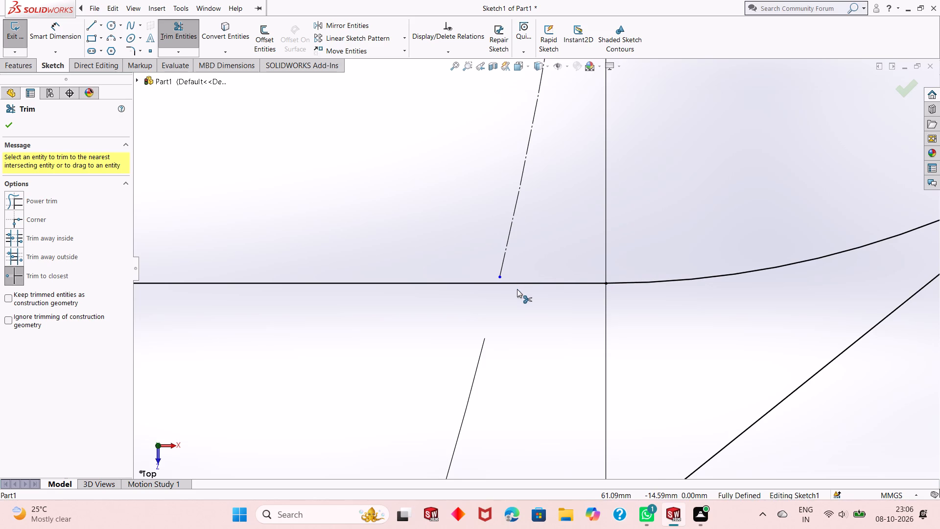
Examine the left and right lugs for leftover sketch segments.
scroll(517, 290, "up", 20)
scroll(517, 290, "up", 5)
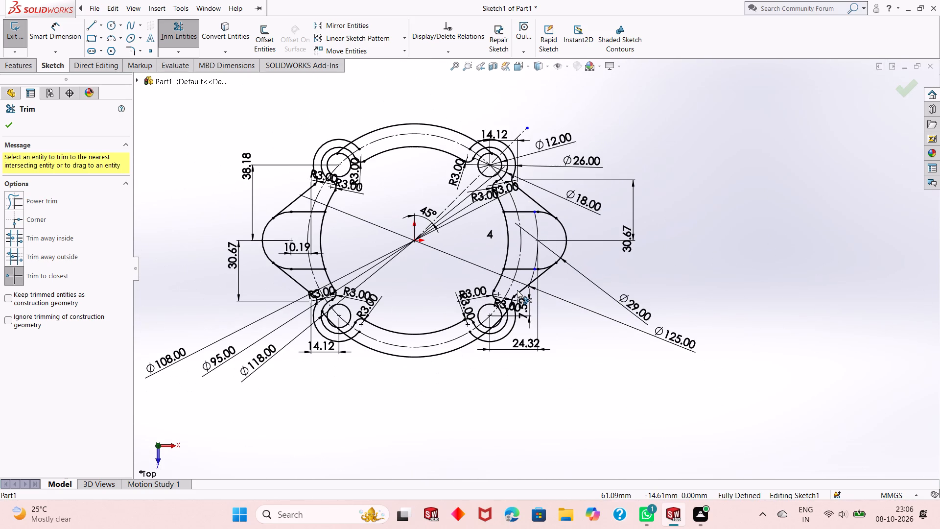
scroll(516, 266, "down", 4)
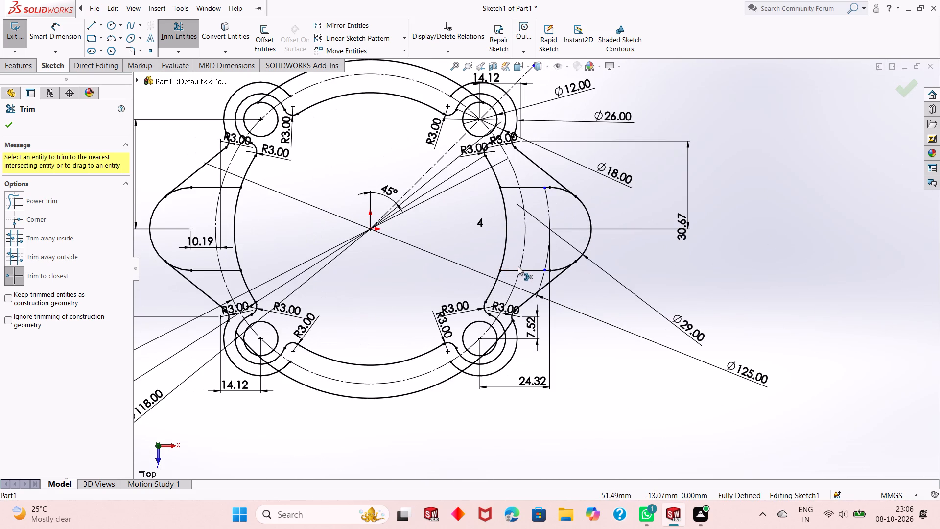
scroll(191, 190, "up", 2)
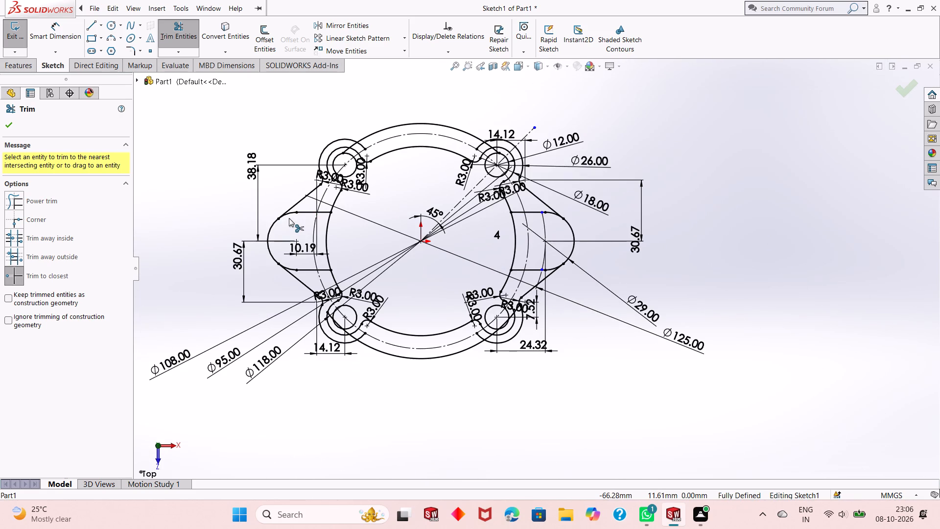
scroll(289, 218, "down", 4)
scroll(336, 215, "down", 4)
scroll(370, 236, "down", 4)
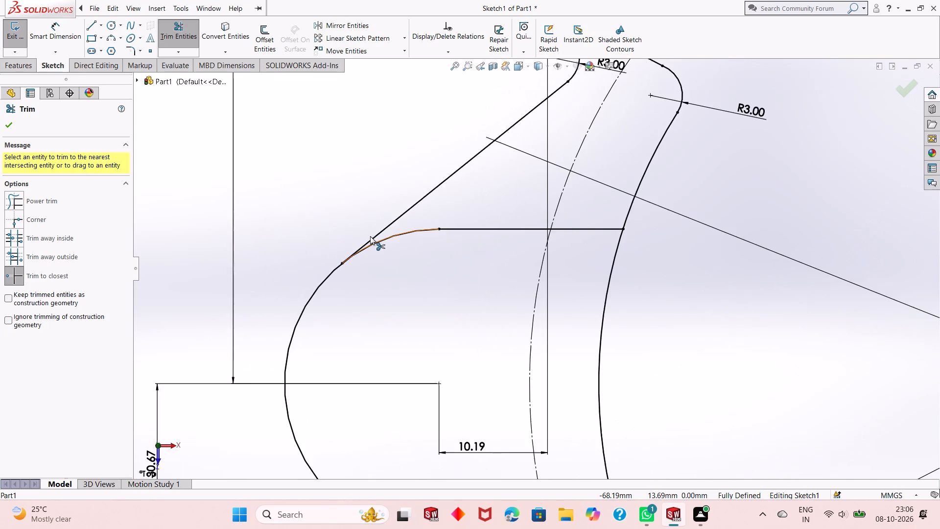
scroll(447, 247, "down", 5)
scroll(447, 247, "up", 13)
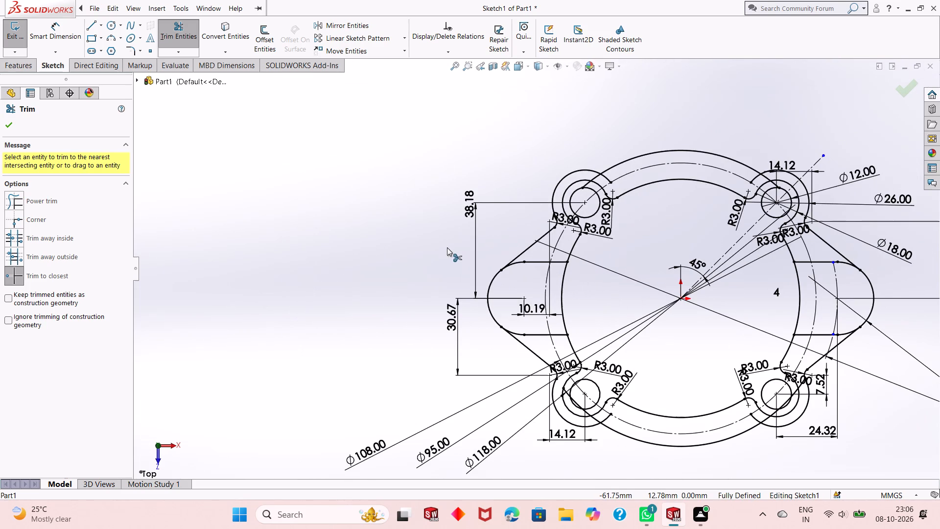
scroll(858, 340, "down", 3)
scroll(750, 311, "down", 2)
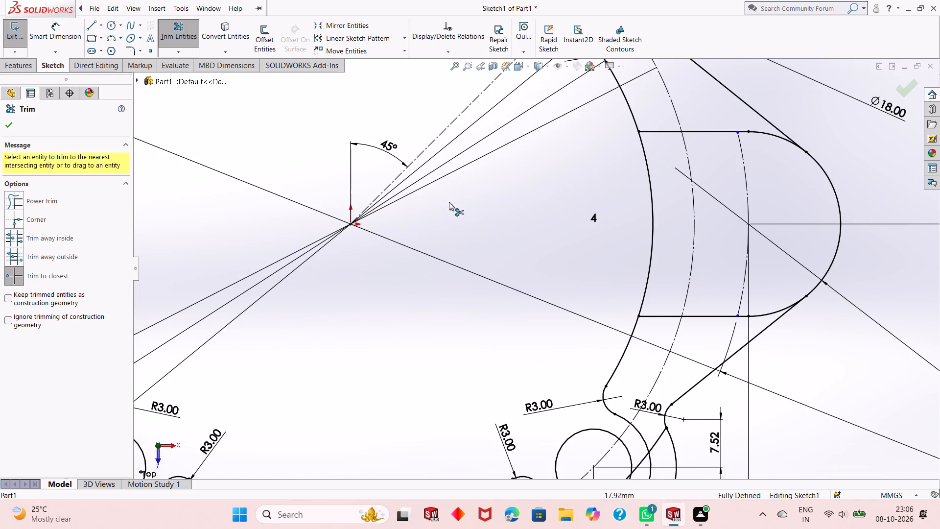
left_click(427, 206)
key("Escape")
left_click(681, 128)
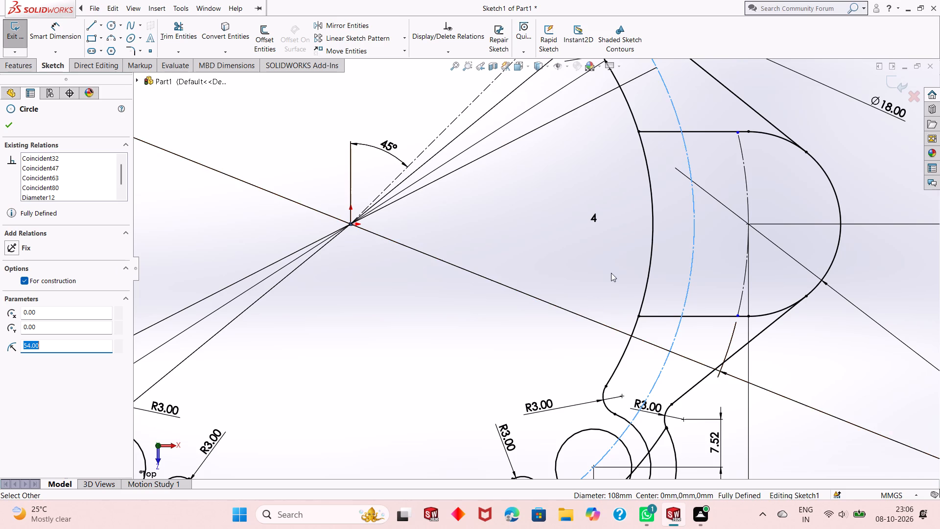
key("Escape")
key("Escape")
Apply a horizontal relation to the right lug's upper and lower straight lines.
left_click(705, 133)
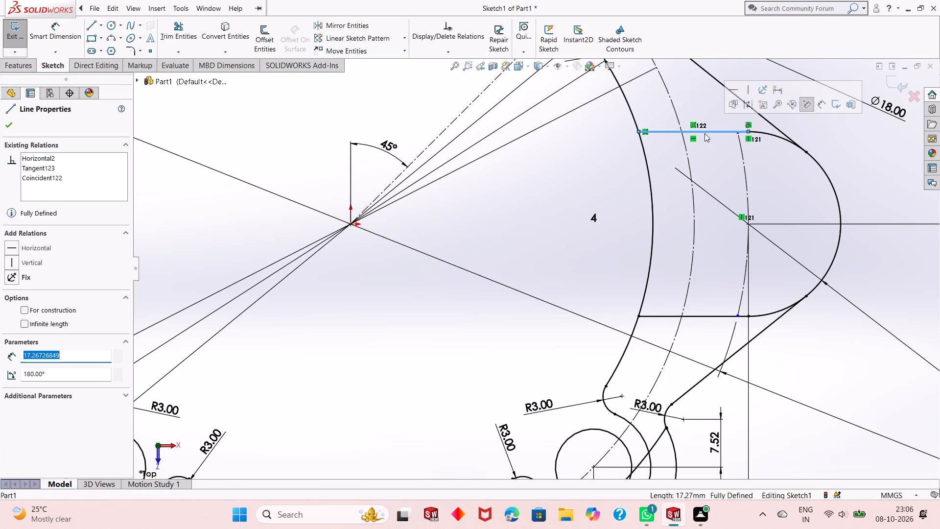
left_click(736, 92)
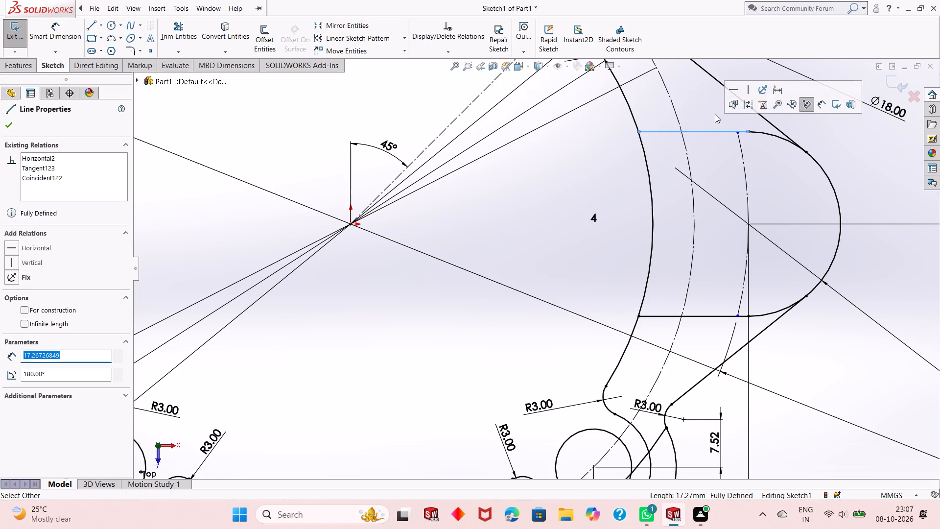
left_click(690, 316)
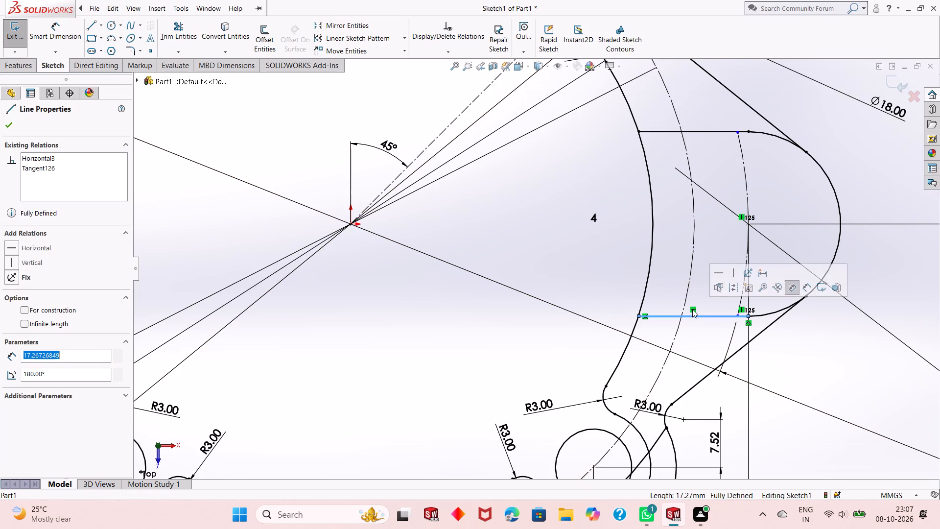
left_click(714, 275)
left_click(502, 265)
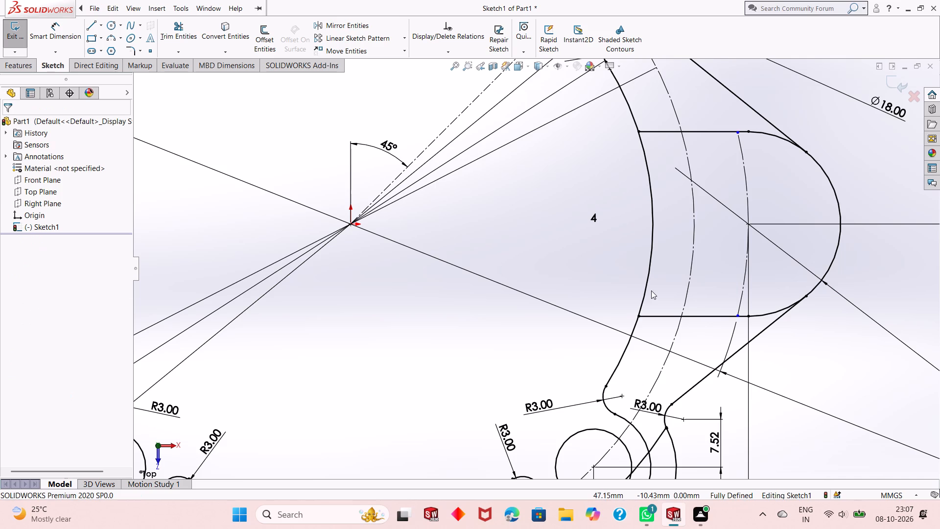
Trim the end of the outer 118 mm arc that runs inside the upper-left 26 mm arc.
scroll(654, 291, "down", 3)
scroll(654, 291, "up", 8)
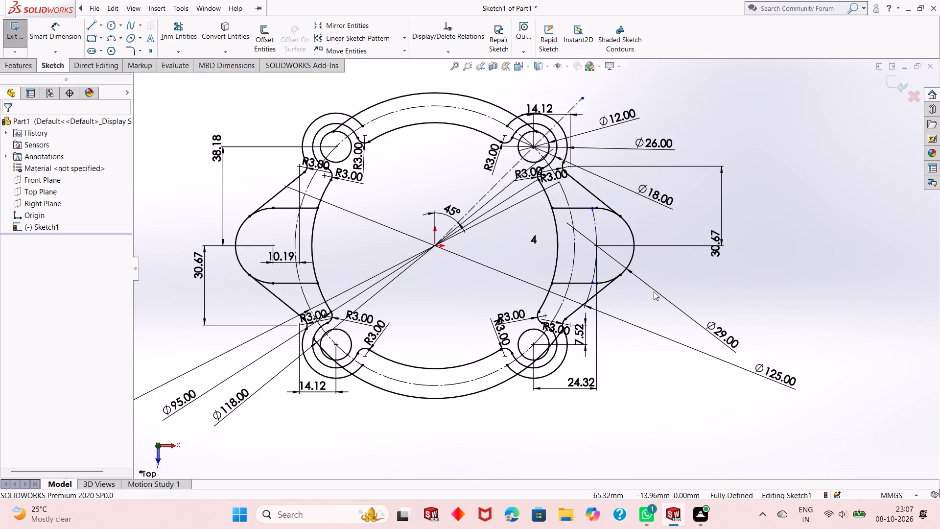
scroll(356, 164, "down", 2)
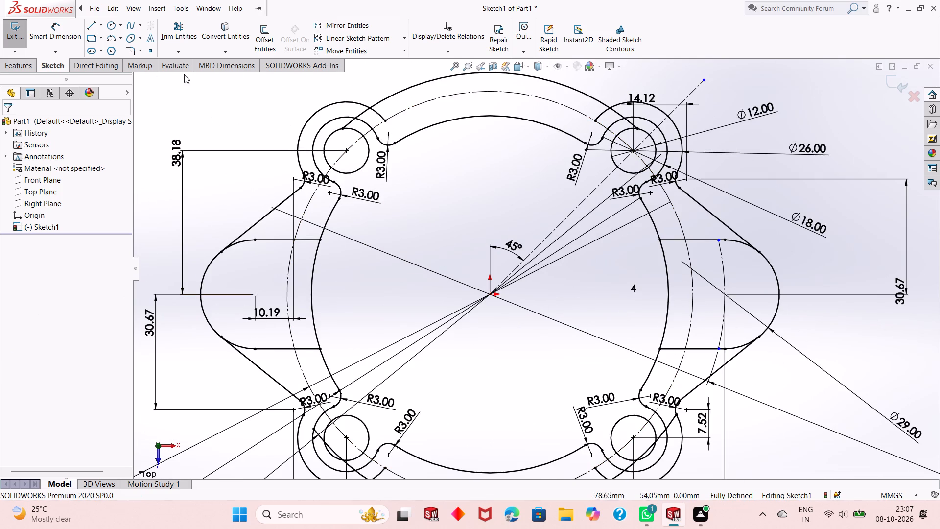
left_click(187, 32)
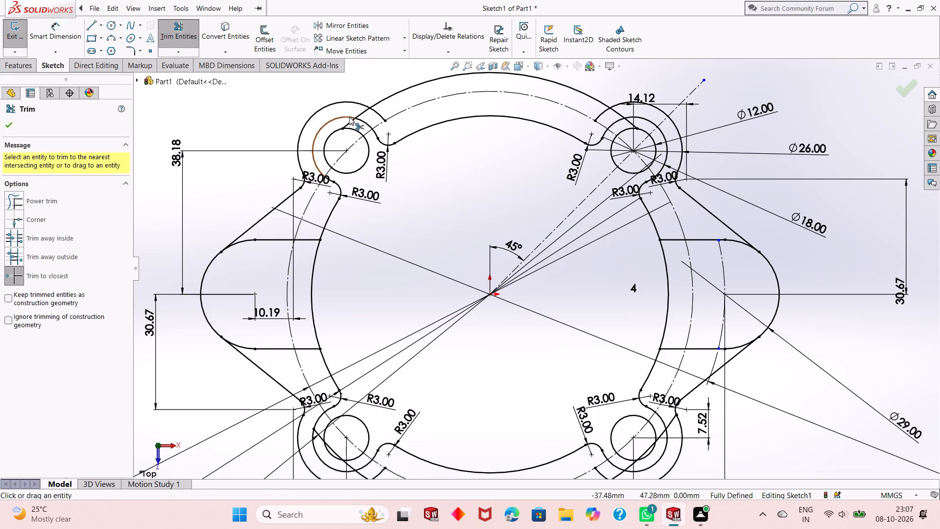
left_click(350, 125)
left_click(359, 113)
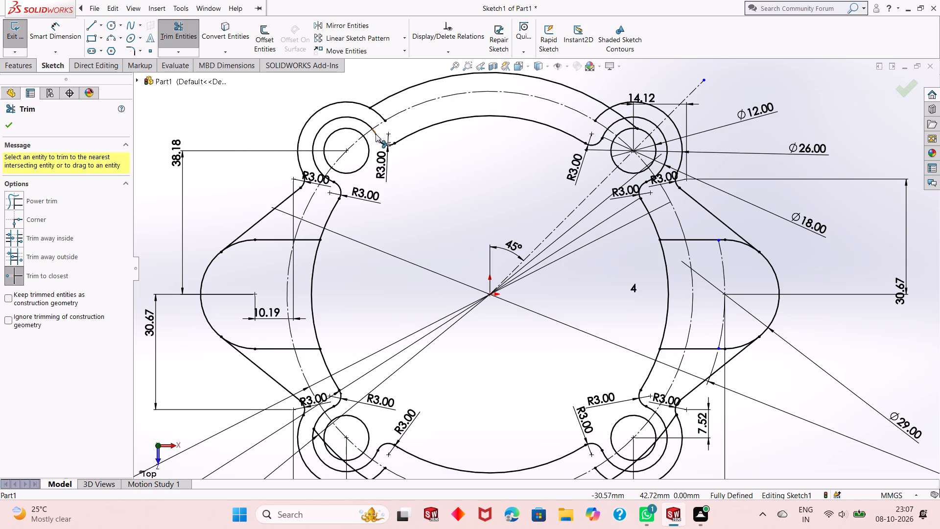
Fillet the corner between the upper-left 26 mm arc and the upper outer 118 mm arc with a 3 mm radius.
scroll(370, 211, "up", 2)
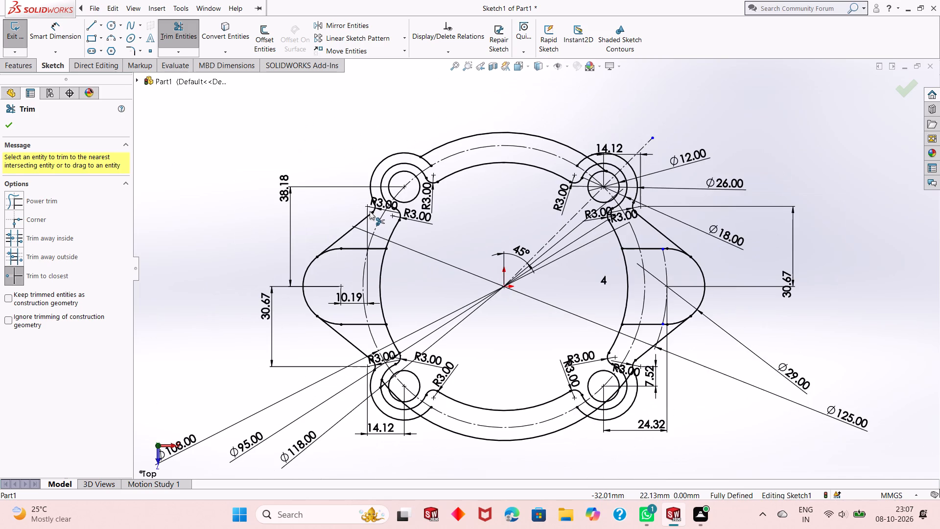
key("Escape")
scroll(477, 134, "down", 2)
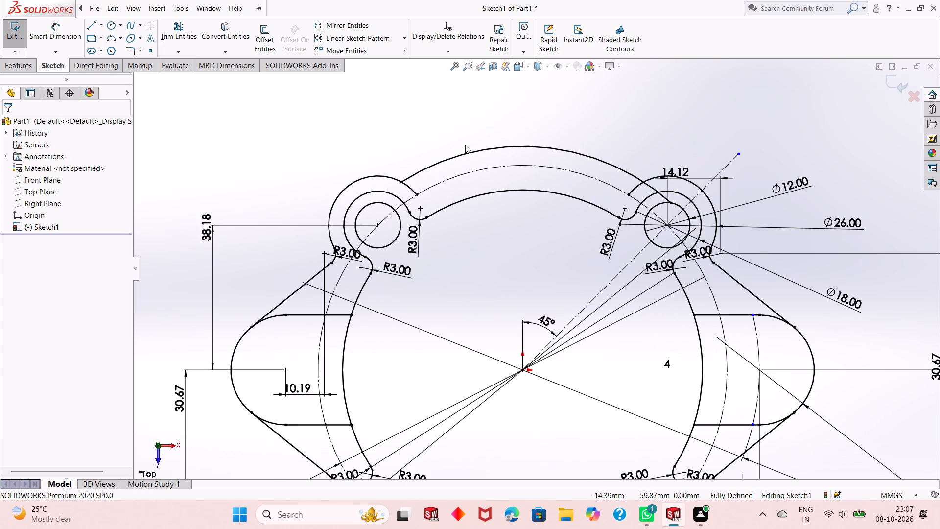
scroll(439, 157, "down", 2)
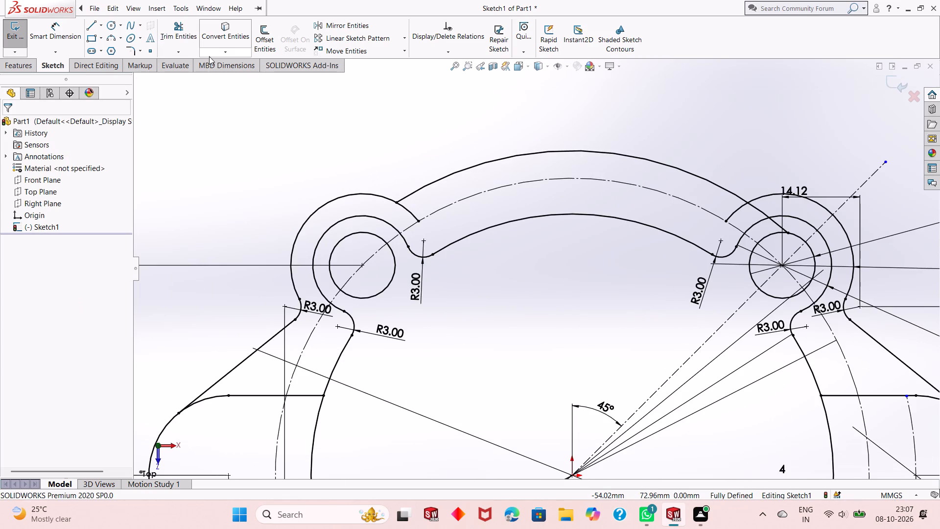
left_click(127, 55)
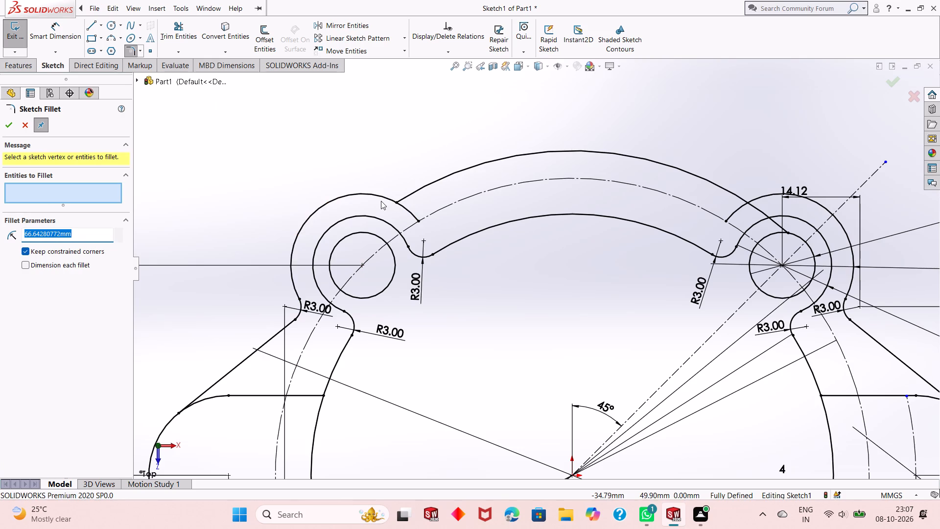
left_click(381, 196)
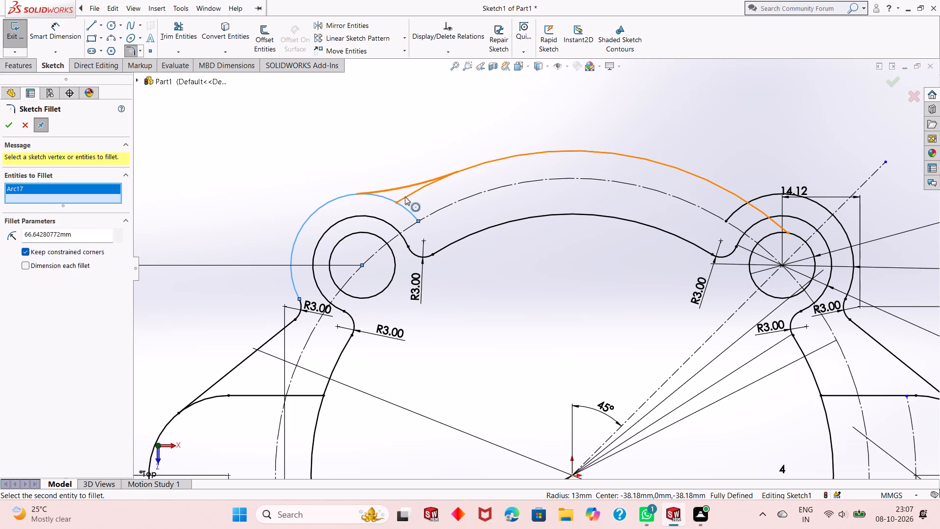
left_click(405, 196)
left_click(502, 261)
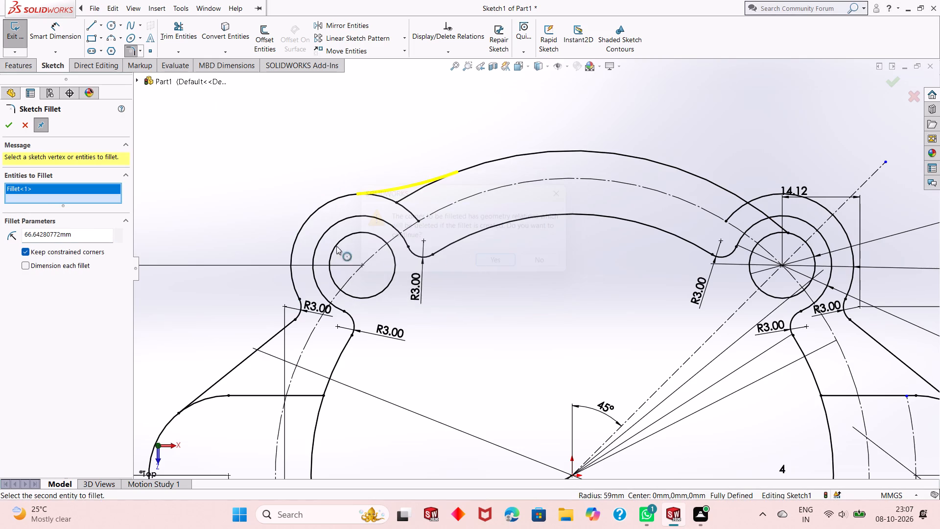
double_click(73, 232)
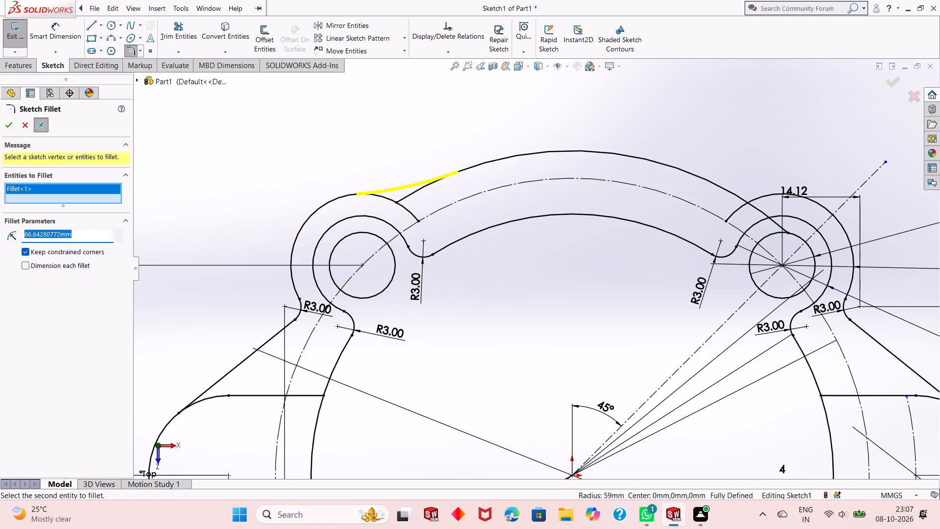
key("3")
key("Return")
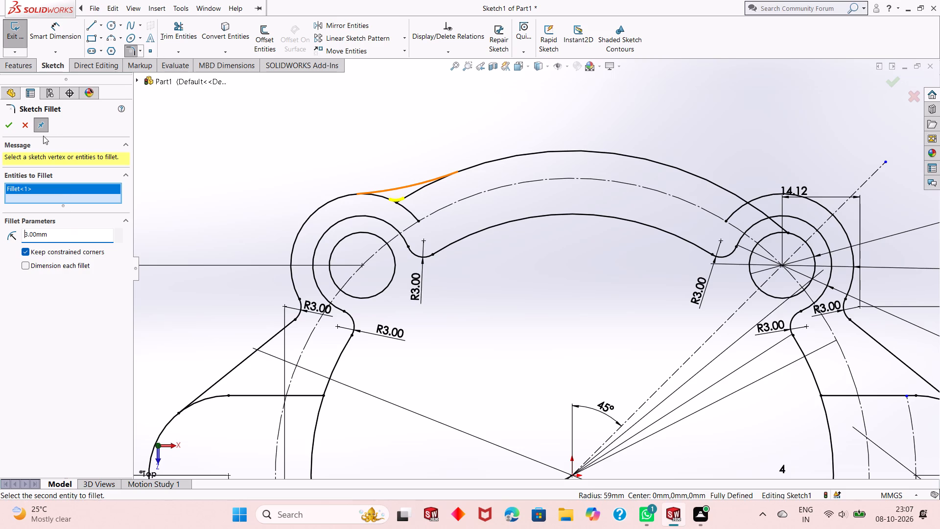
left_click(6, 125)
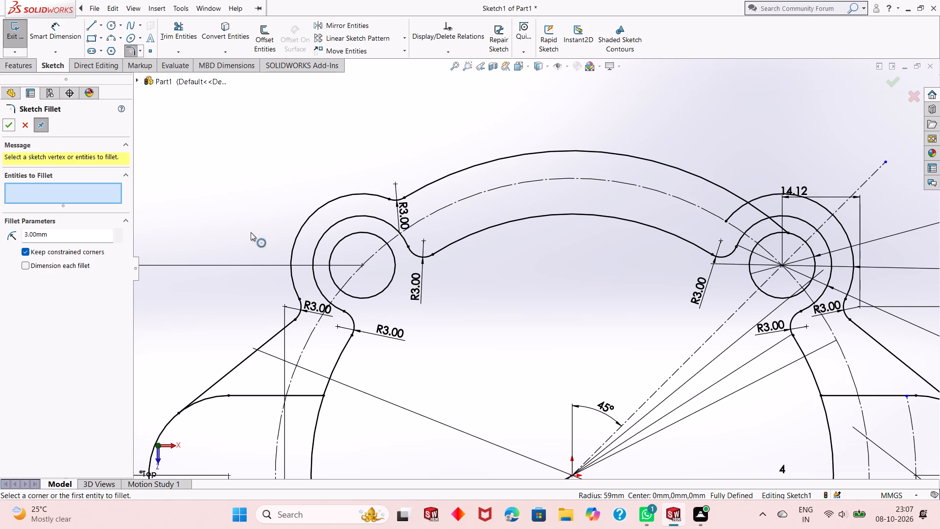
Fillet the corner between the upper outer 118 mm arc and the upper-right 26 mm arc with a 3 mm radius.
scroll(324, 234, "up", 2)
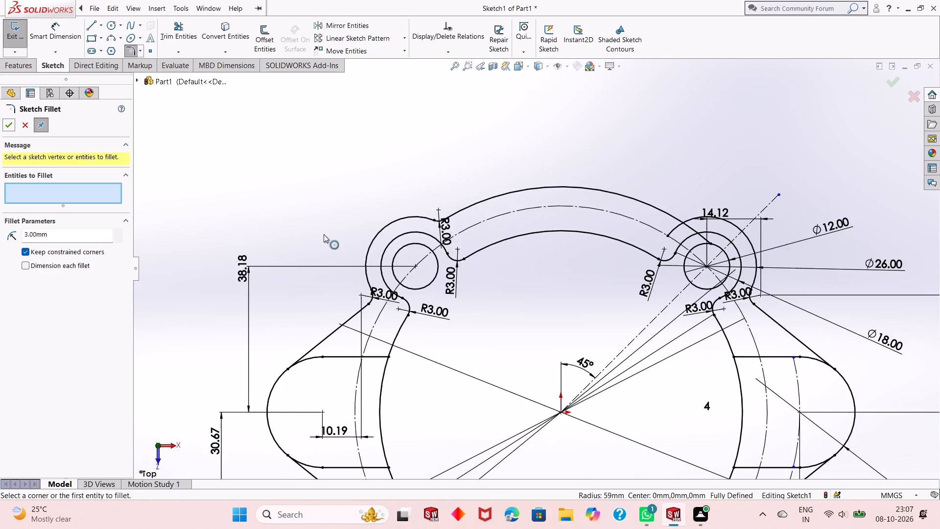
scroll(324, 234, "up", 1)
scroll(673, 238, "down", 8)
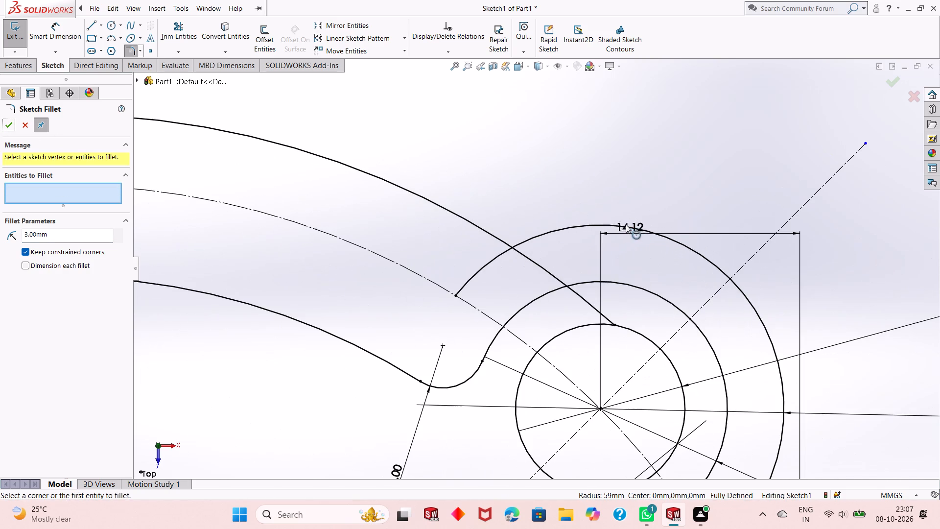
left_click(472, 226)
left_click(522, 243)
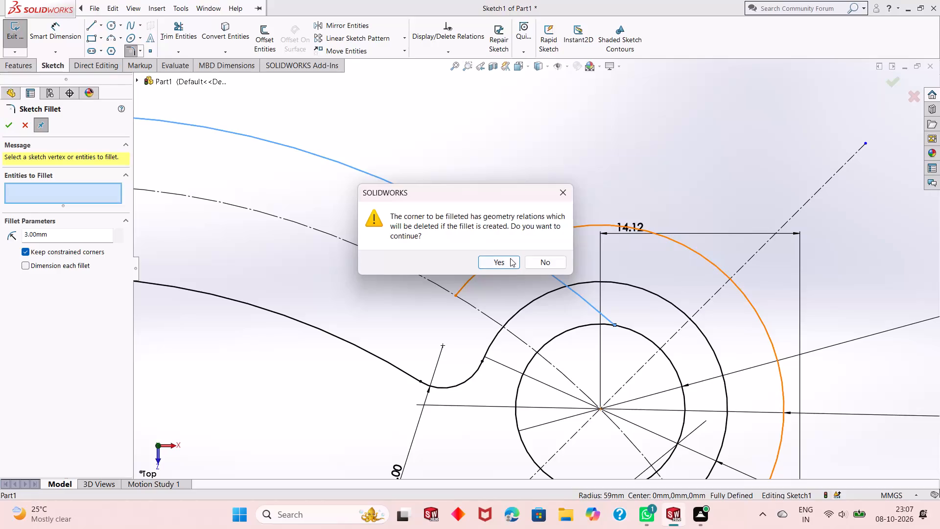
left_click(508, 259)
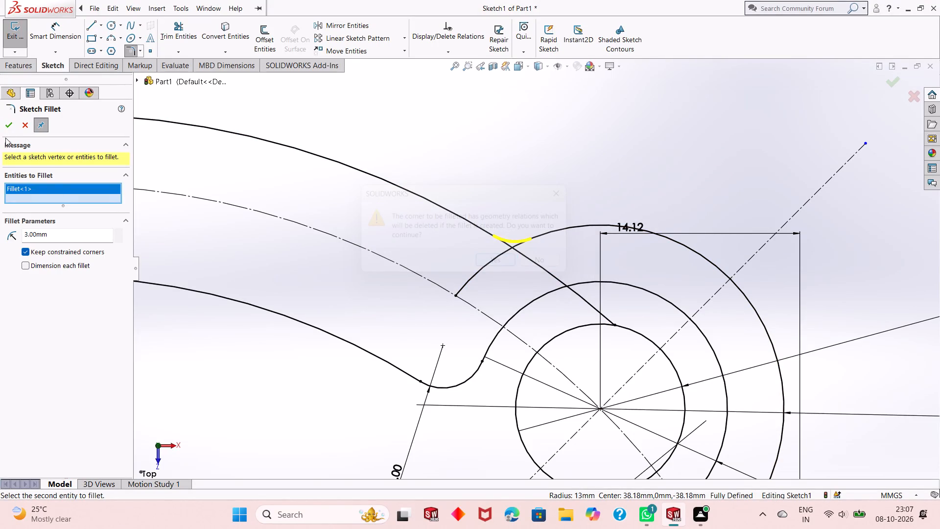
left_click(11, 121)
Add 3 mm fillets where the lower outer 118 mm arc meets the lower-right and lower-left 26 mm arcs.
scroll(399, 182, "down", 3)
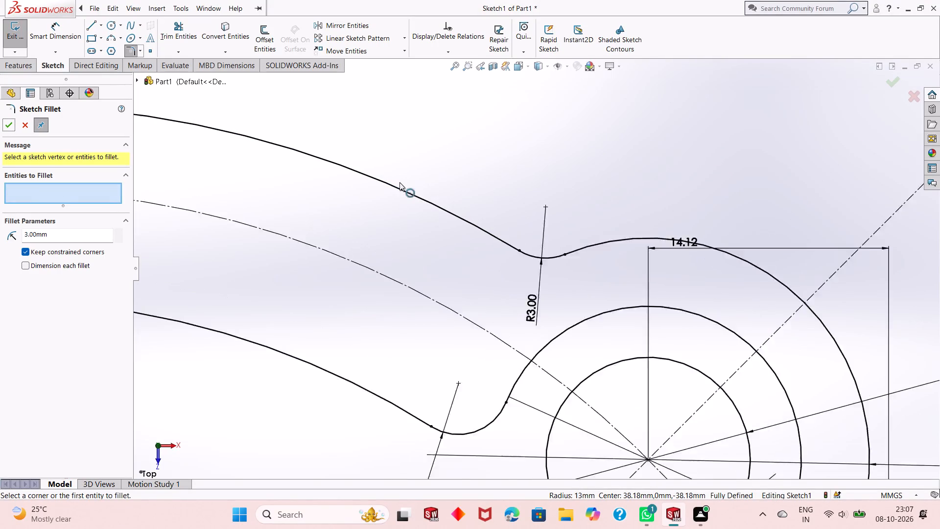
scroll(399, 183, "up", 14)
scroll(420, 234, "up", 3)
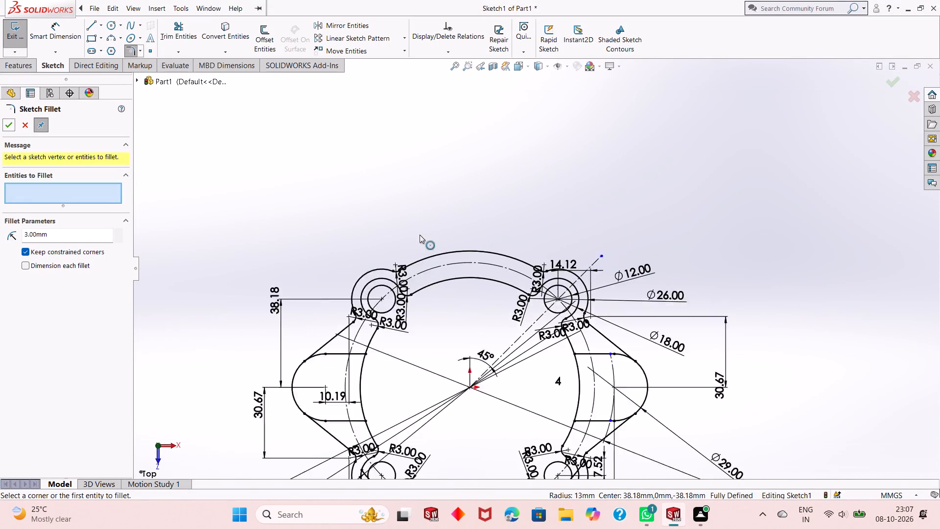
scroll(578, 317, "down", 8)
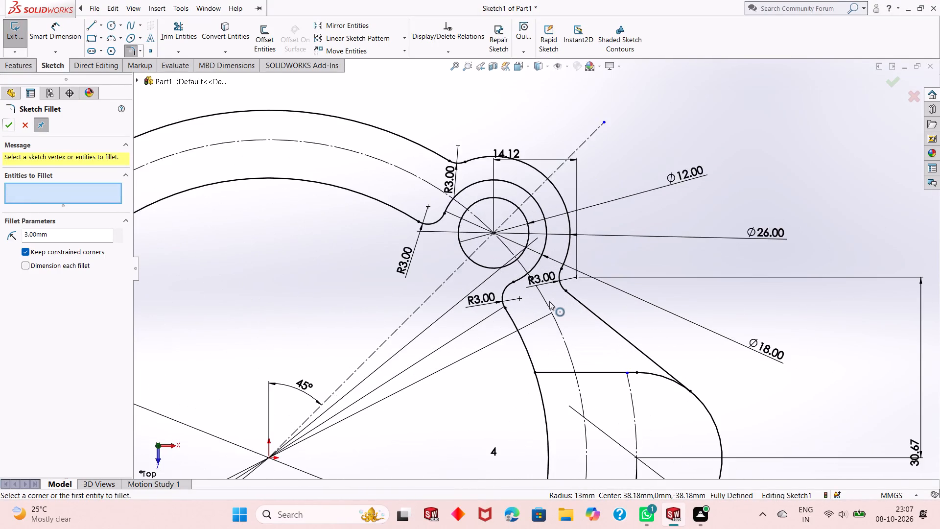
scroll(538, 301, "up", 9)
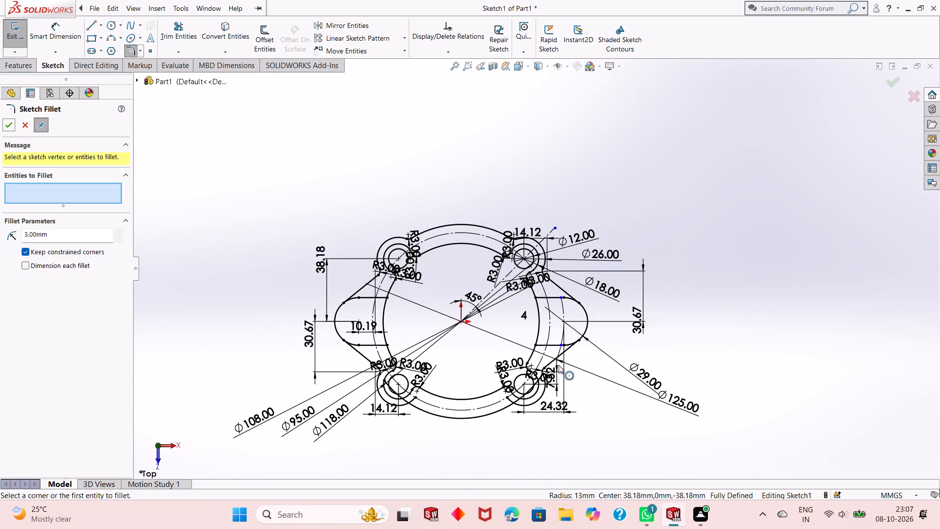
scroll(558, 369, "down", 7)
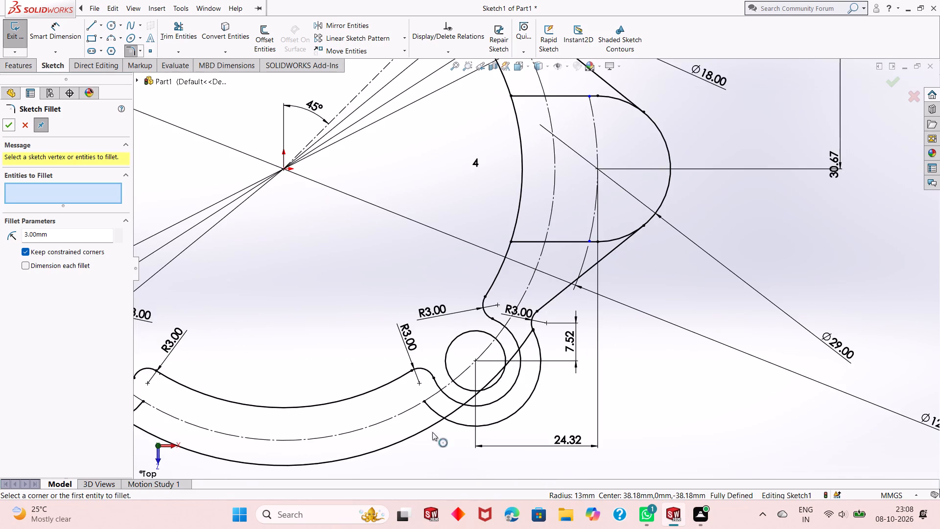
scroll(427, 439, "up", 5)
scroll(496, 336, "down", 7)
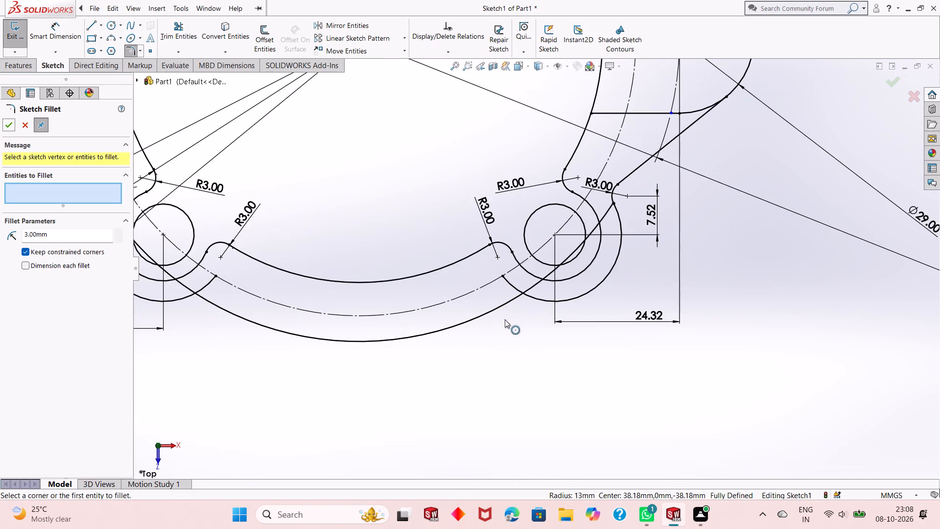
left_click(517, 297)
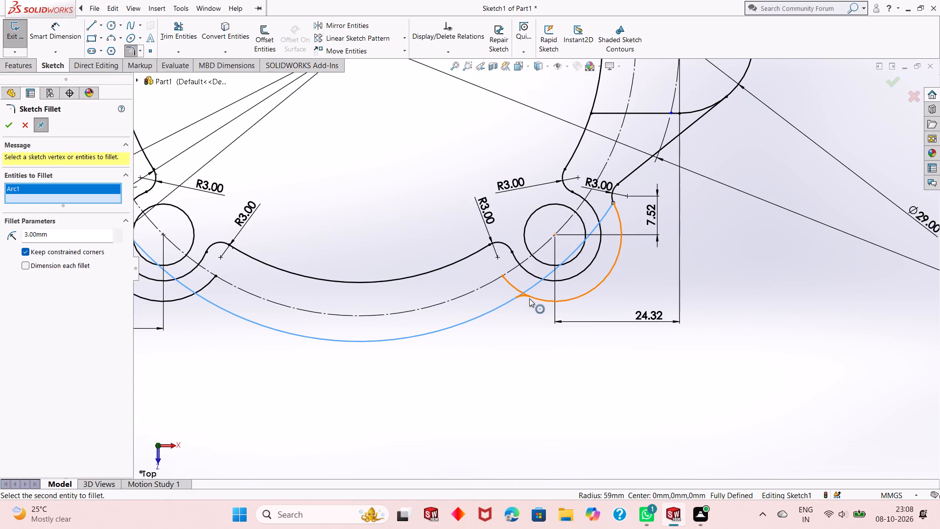
left_click(529, 298)
left_click(506, 267)
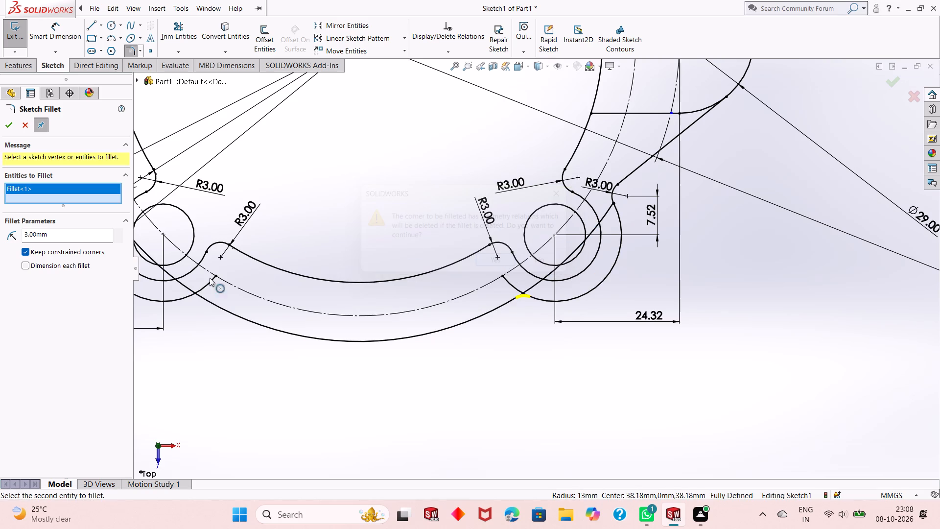
left_click(189, 296)
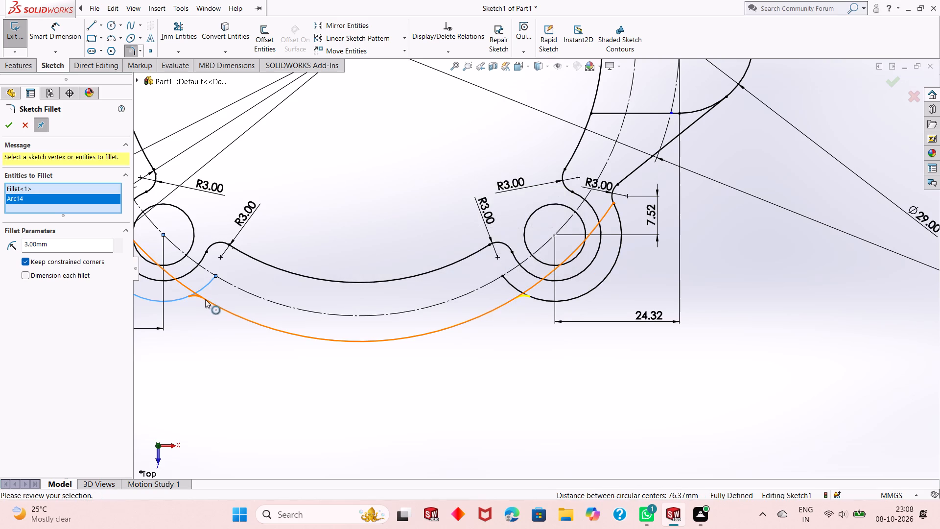
left_click(205, 299)
left_click(497, 264)
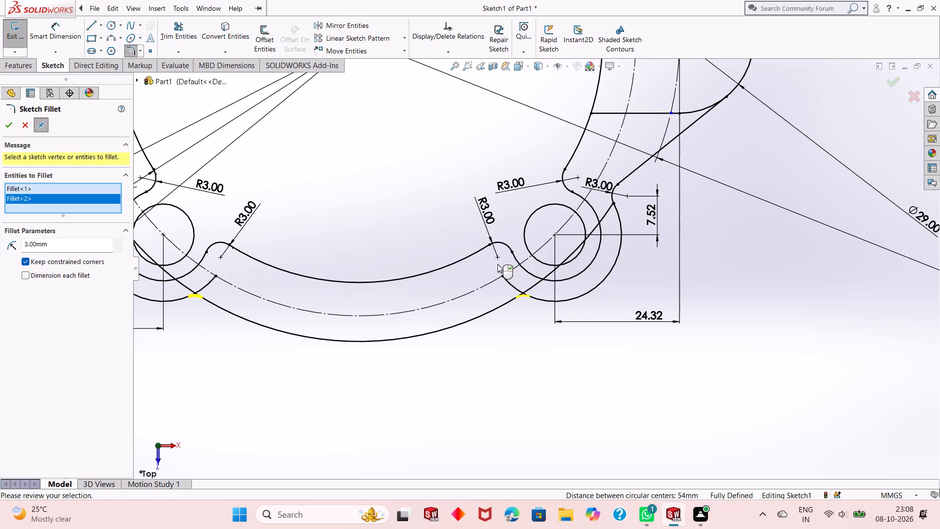
left_click(7, 122)
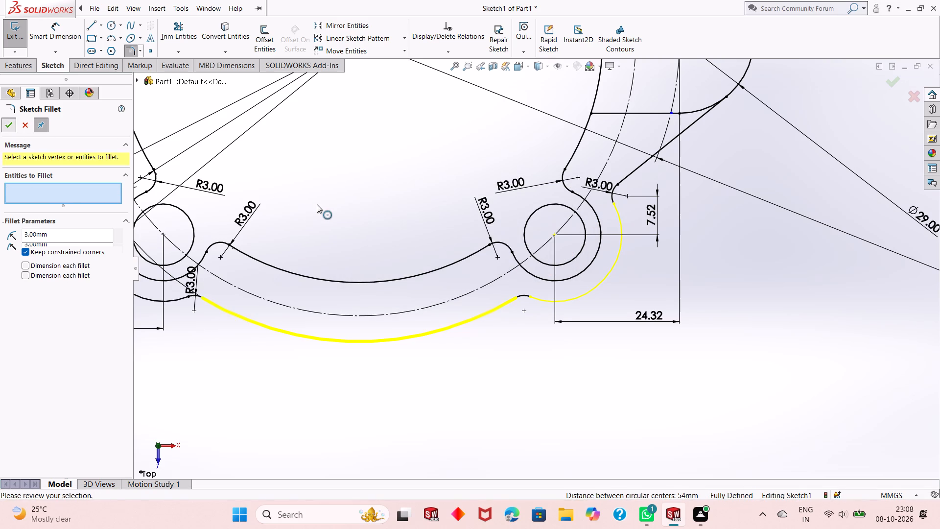
Examine the whole filleted sketch outline around the ring and lugs, and leave the Sketch Fillet command.
scroll(454, 316, "down", 3)
scroll(454, 316, "up", 4)
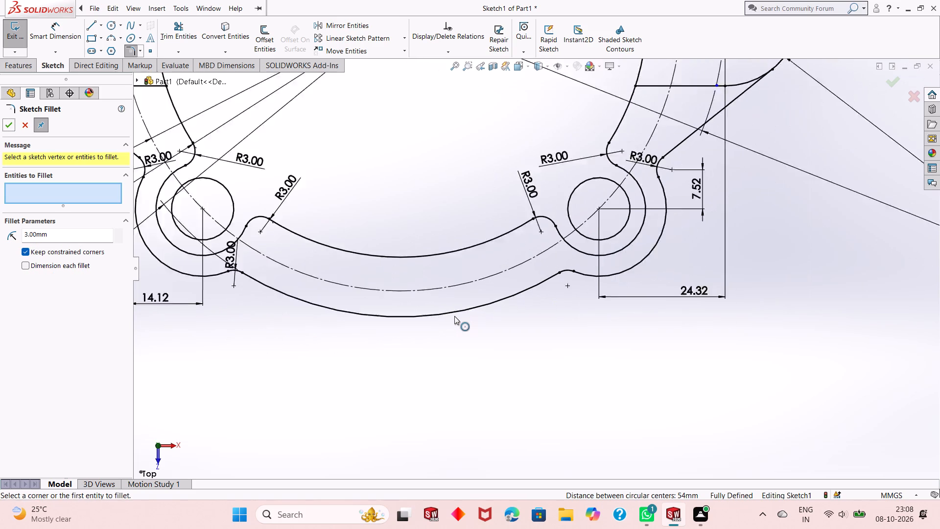
scroll(454, 316, "up", 4)
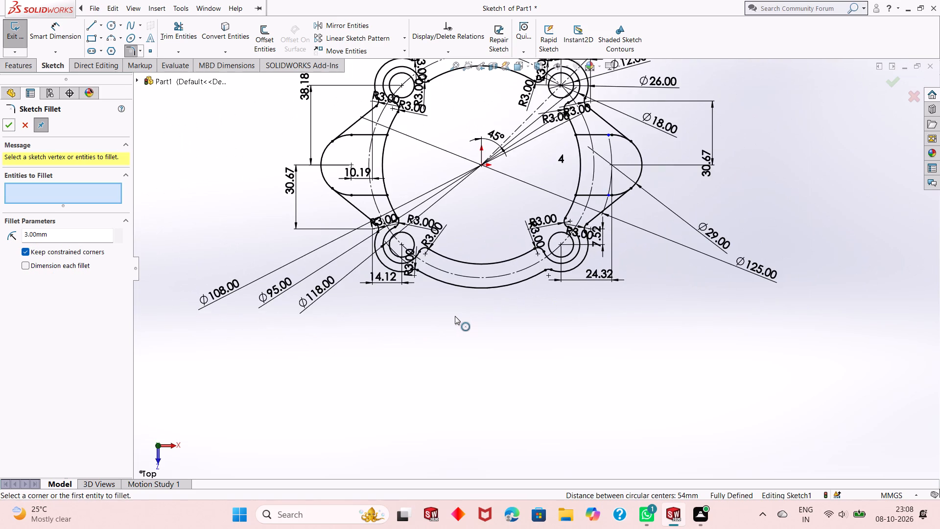
scroll(455, 316, "up", 2)
scroll(528, 157, "down", 8)
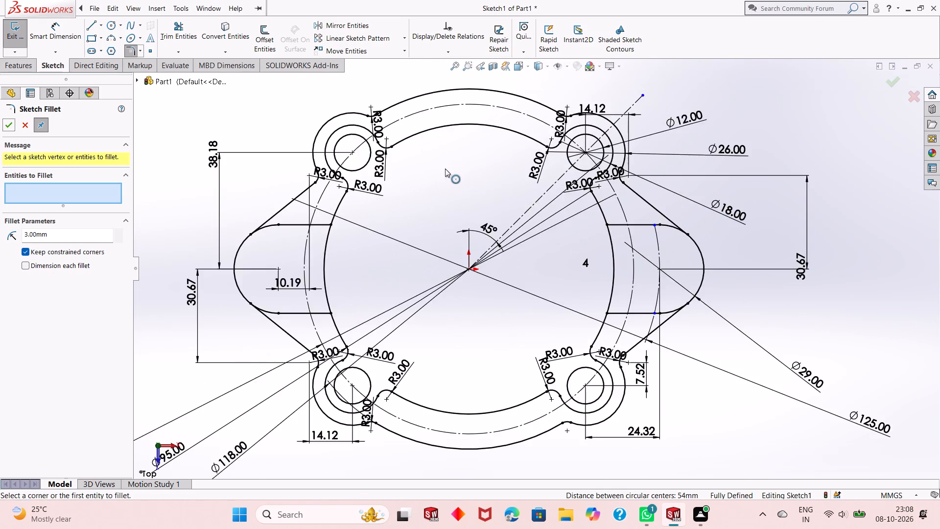
scroll(445, 168, "down", 2)
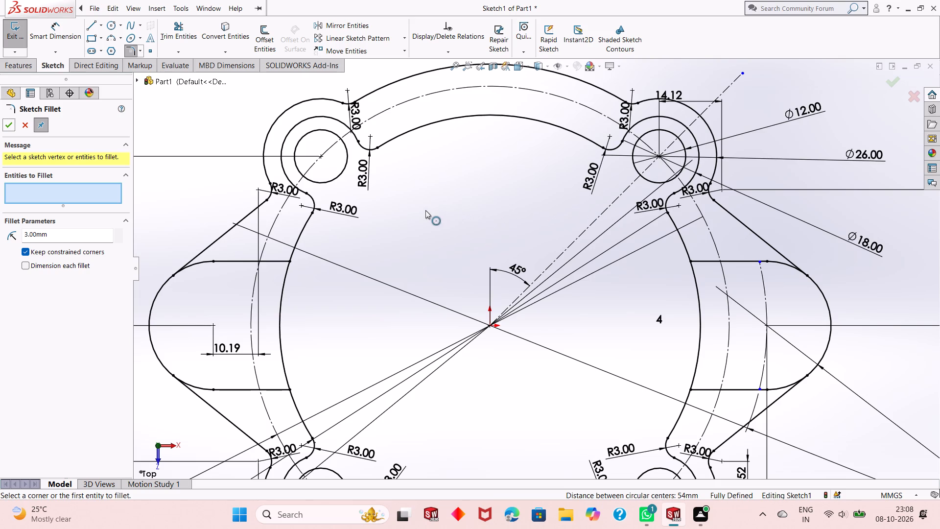
scroll(389, 189, "down", 3)
scroll(388, 201, "up", 4)
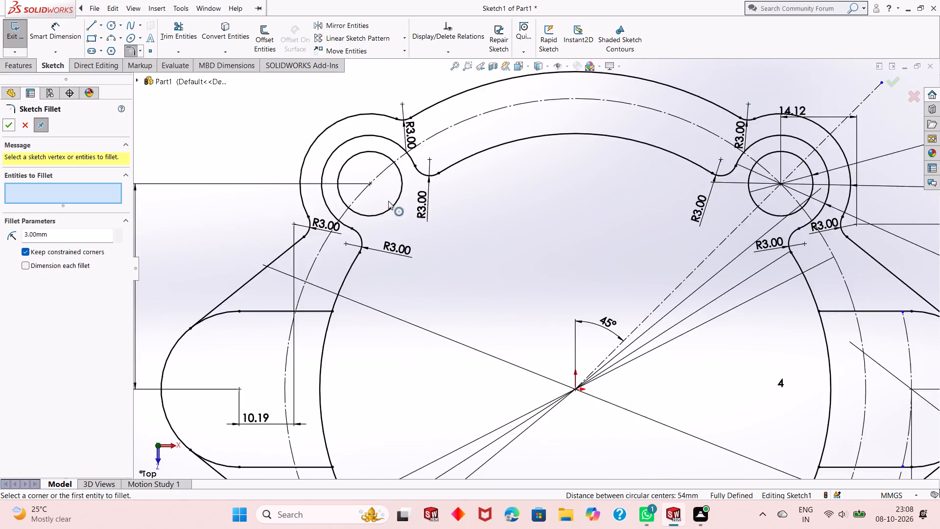
scroll(388, 201, "up", 4)
scroll(613, 316, "down", 1)
scroll(495, 310, "up", 4)
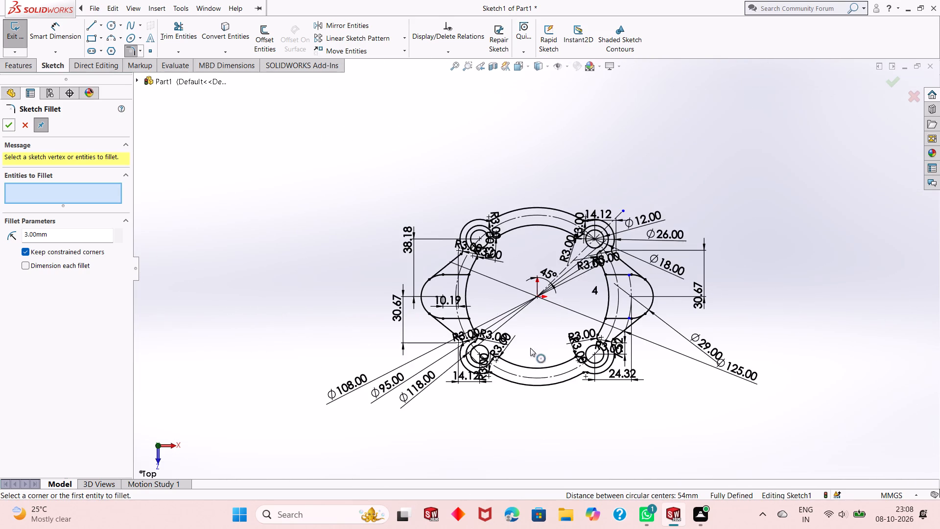
scroll(589, 338, "down", 2)
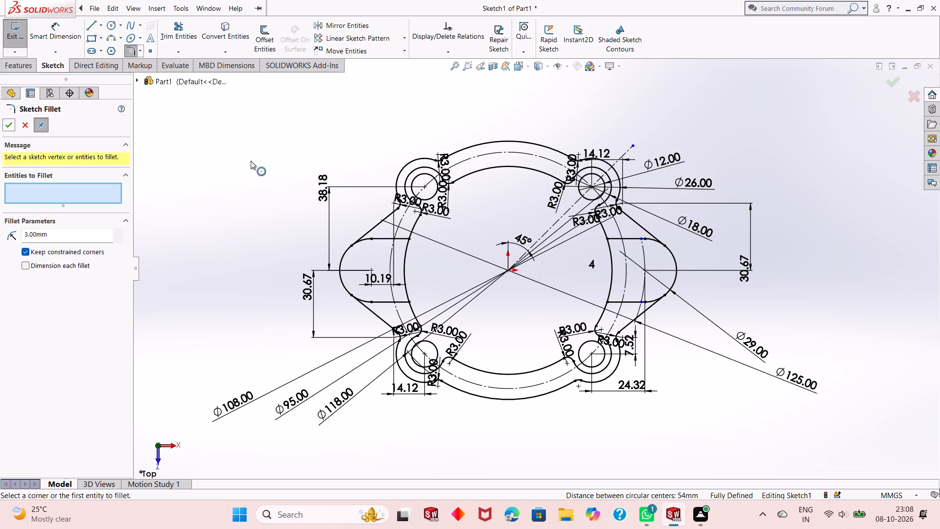
right_click(240, 155)
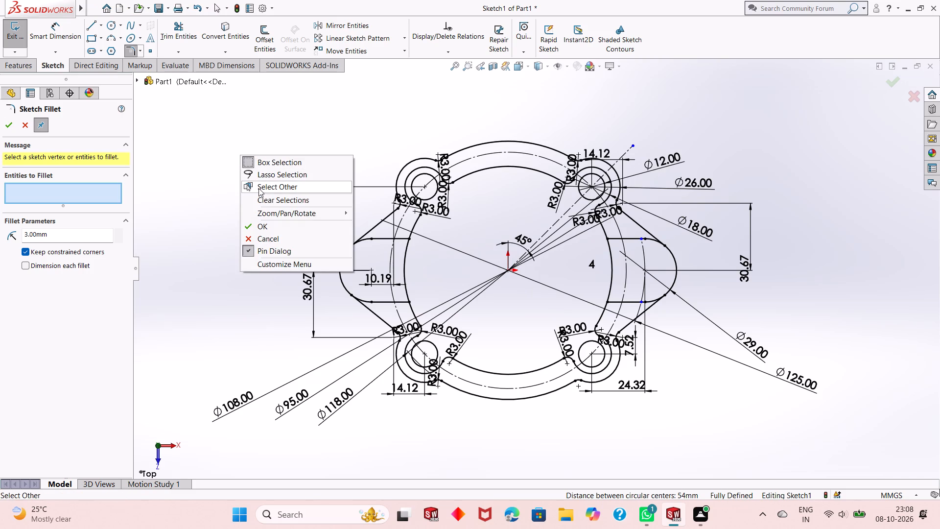
left_click(258, 188)
key("Escape")
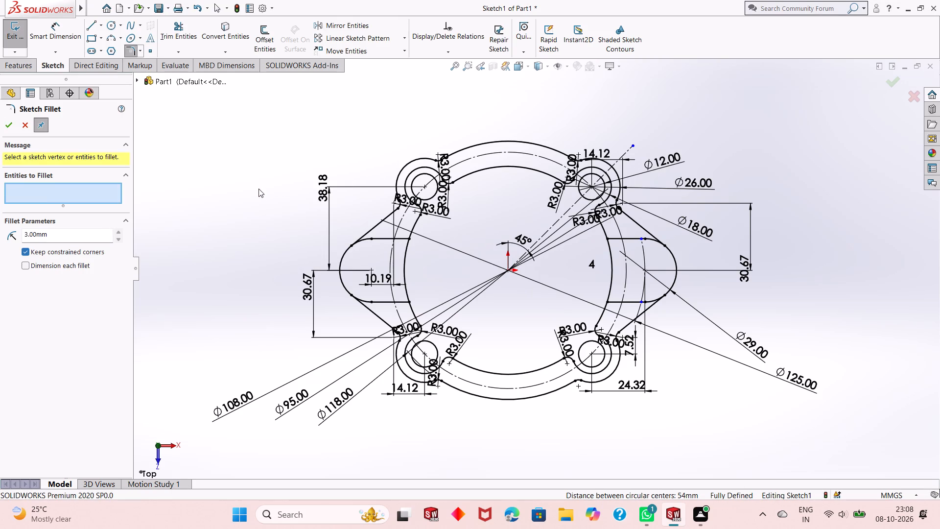
key("Escape")
key("Escape")
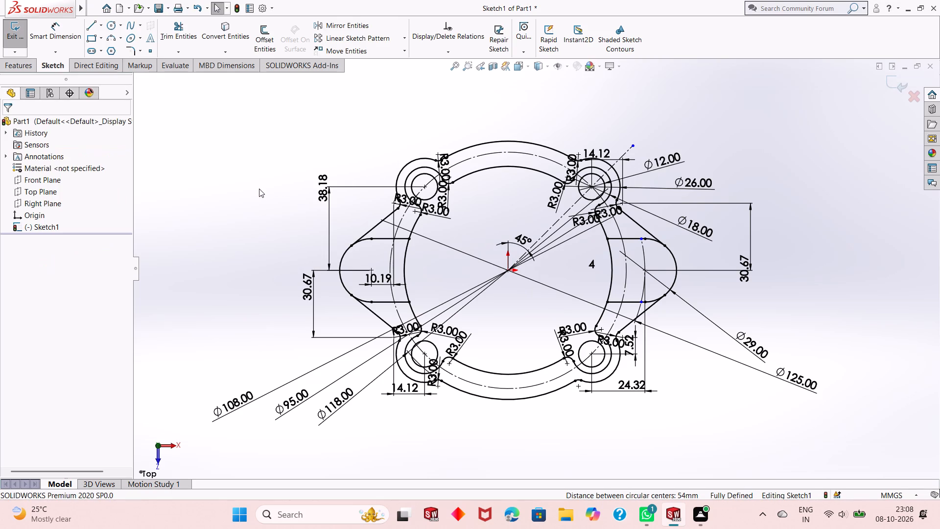
middle_click_drag(545, 426, 573, 271)
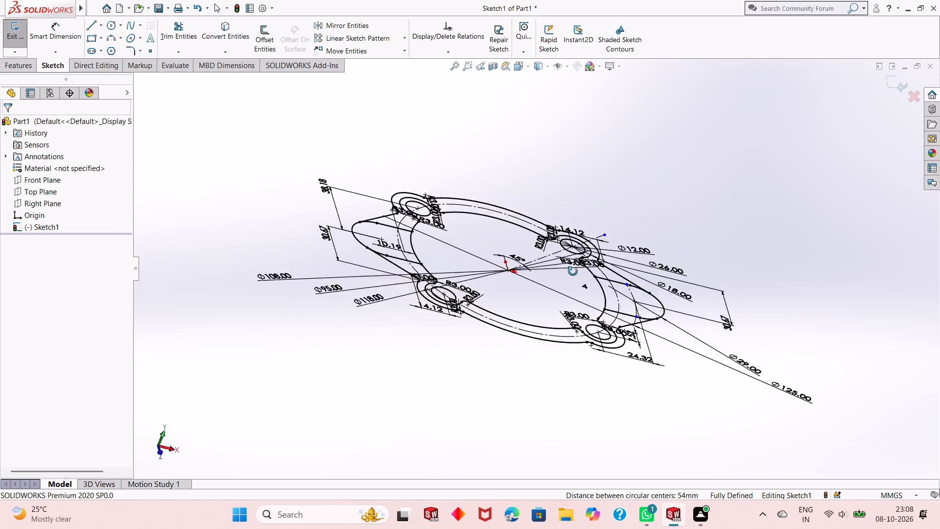
Examine the filleted sketch outline around the ring, the four corner circles and the side lugs.
middle_click_drag(573, 271, 537, 377)
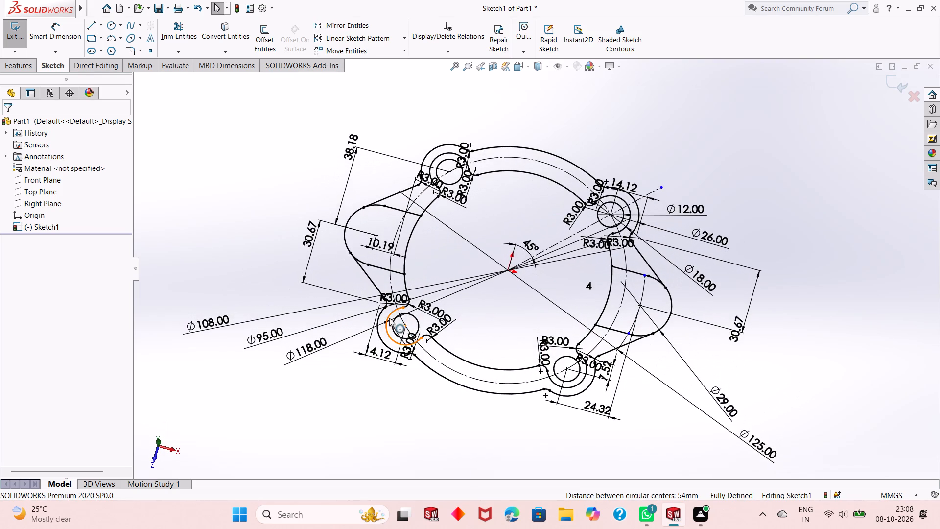
scroll(389, 318, "down", 3)
scroll(470, 352, "down", 5)
scroll(470, 352, "up", 2)
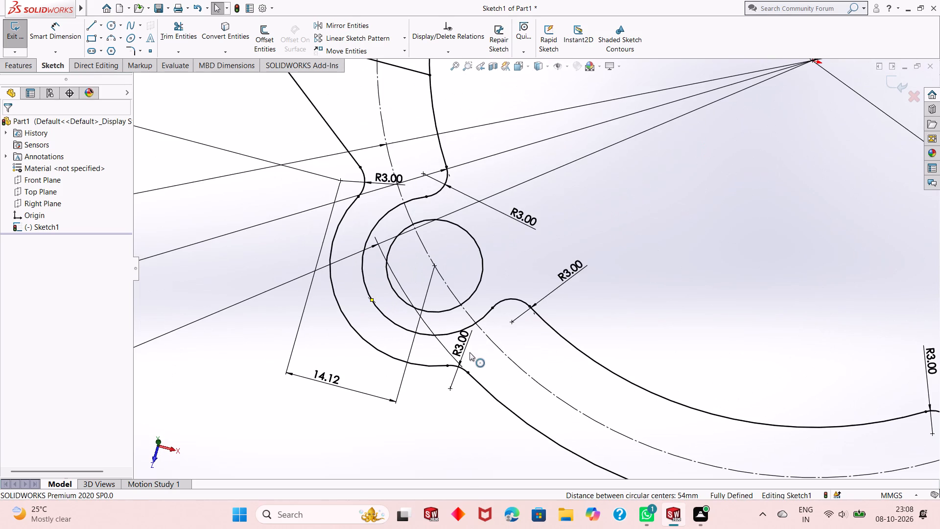
scroll(470, 352, "up", 4)
scroll(754, 324, "down", 3)
scroll(573, 368, "up", 2)
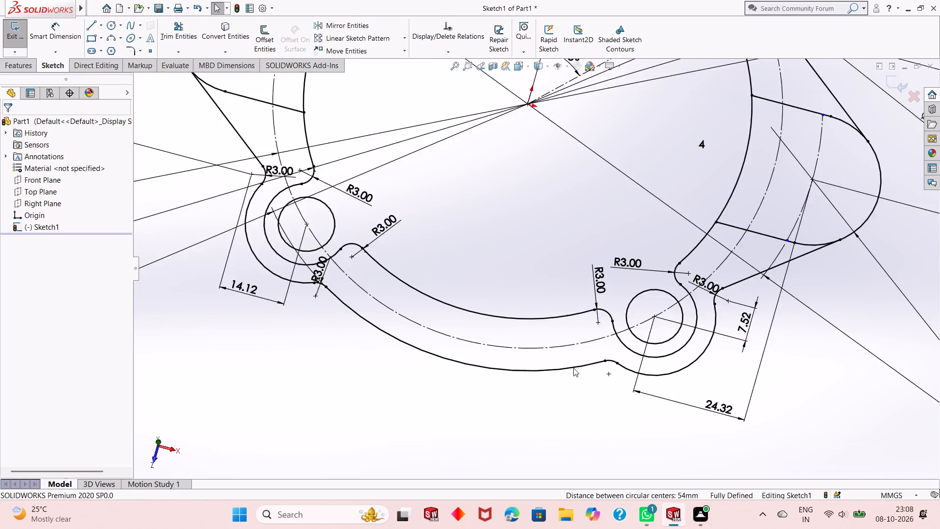
scroll(573, 368, "up", 2)
scroll(555, 326, "up", 2)
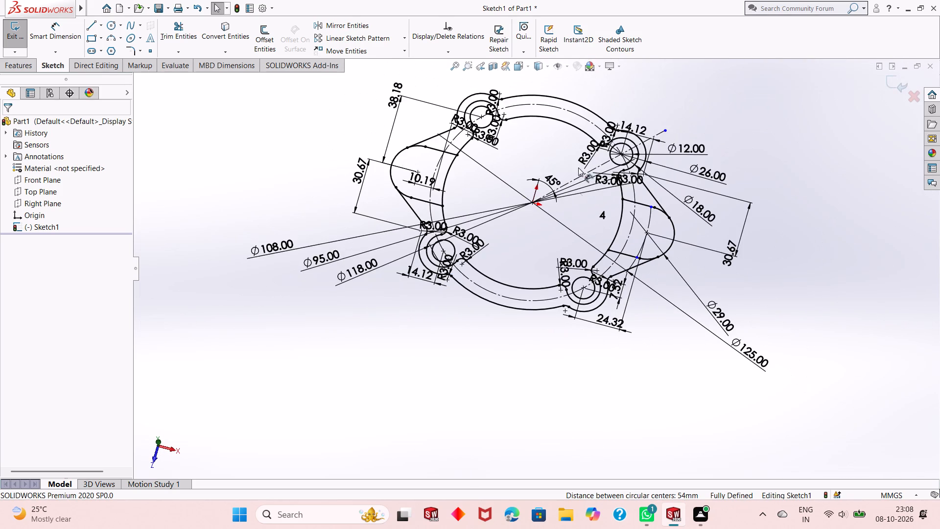
scroll(578, 158, "down", 2)
scroll(527, 225, "down", 1)
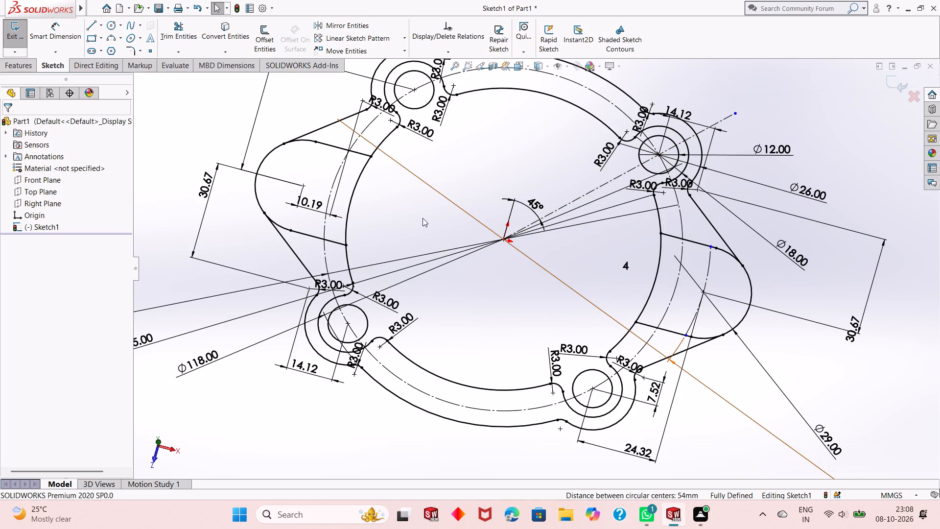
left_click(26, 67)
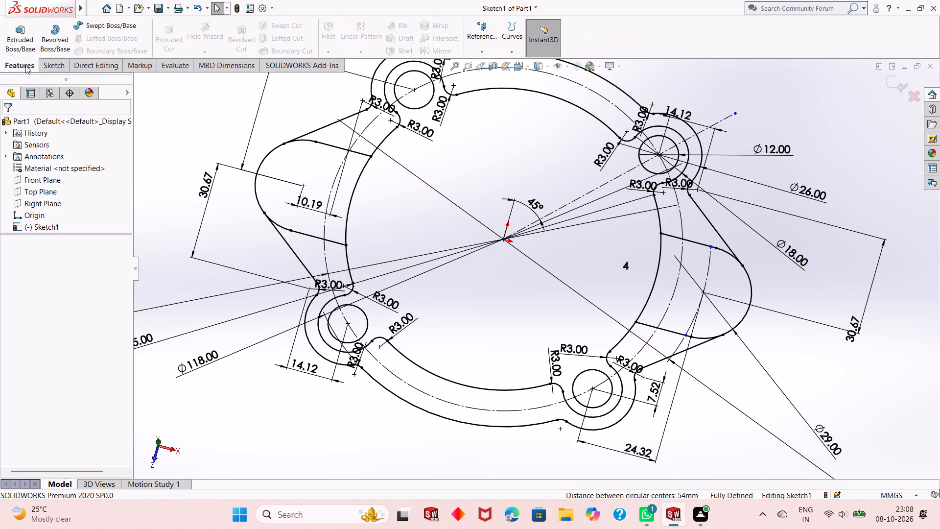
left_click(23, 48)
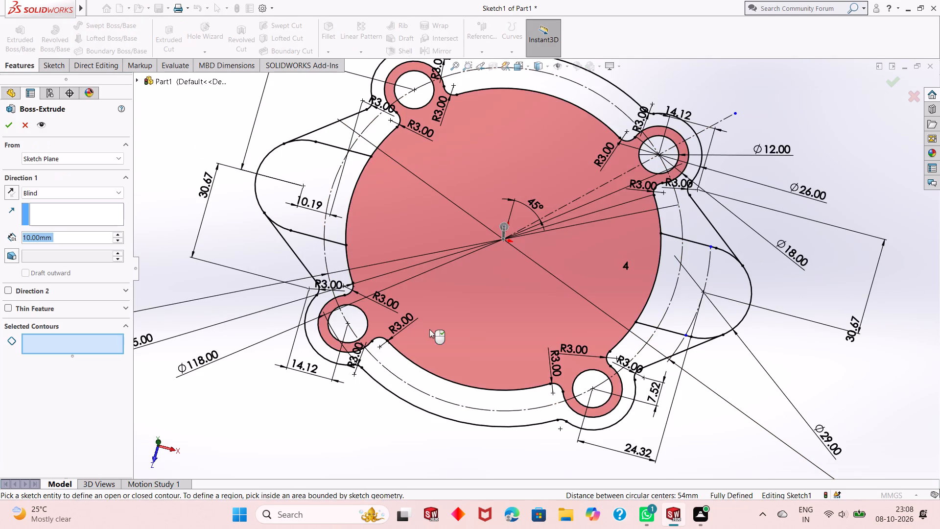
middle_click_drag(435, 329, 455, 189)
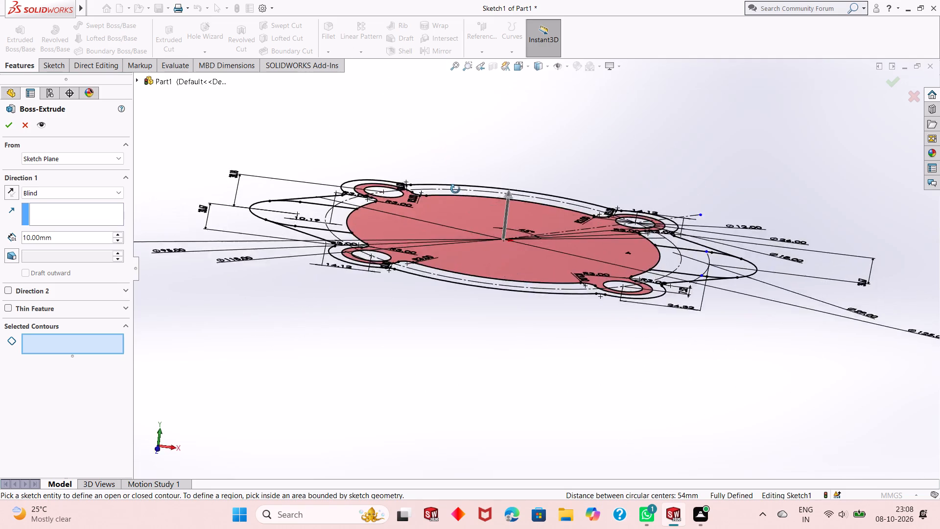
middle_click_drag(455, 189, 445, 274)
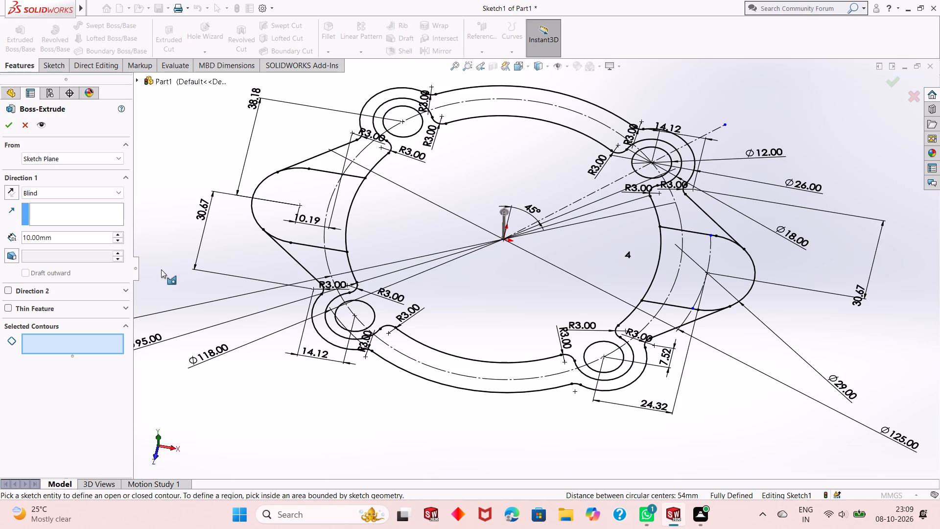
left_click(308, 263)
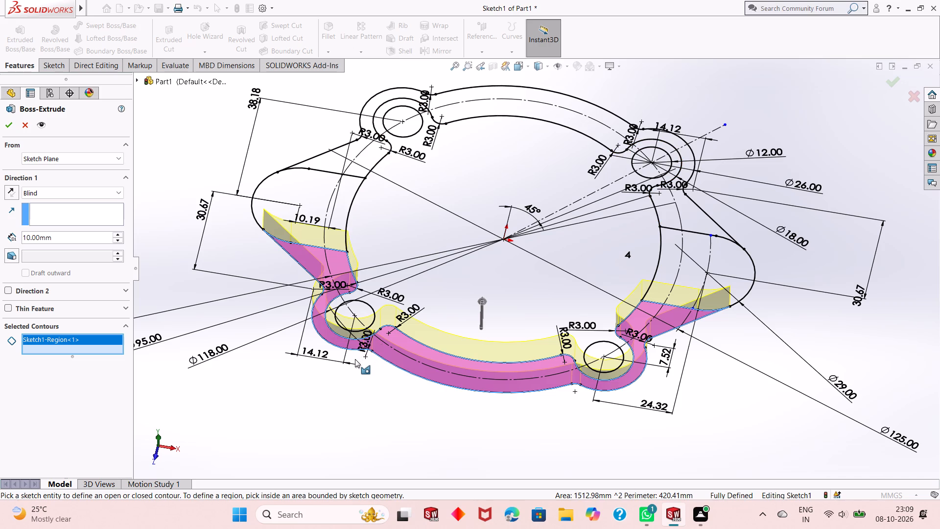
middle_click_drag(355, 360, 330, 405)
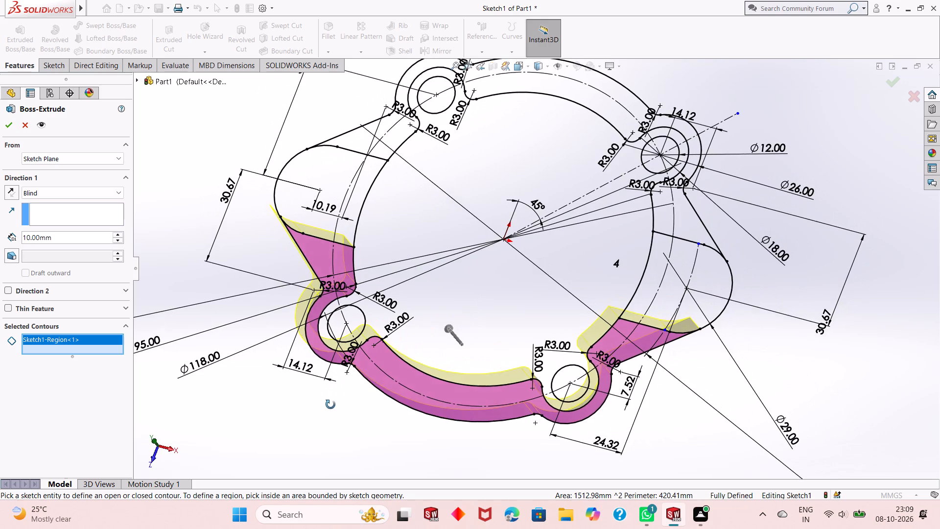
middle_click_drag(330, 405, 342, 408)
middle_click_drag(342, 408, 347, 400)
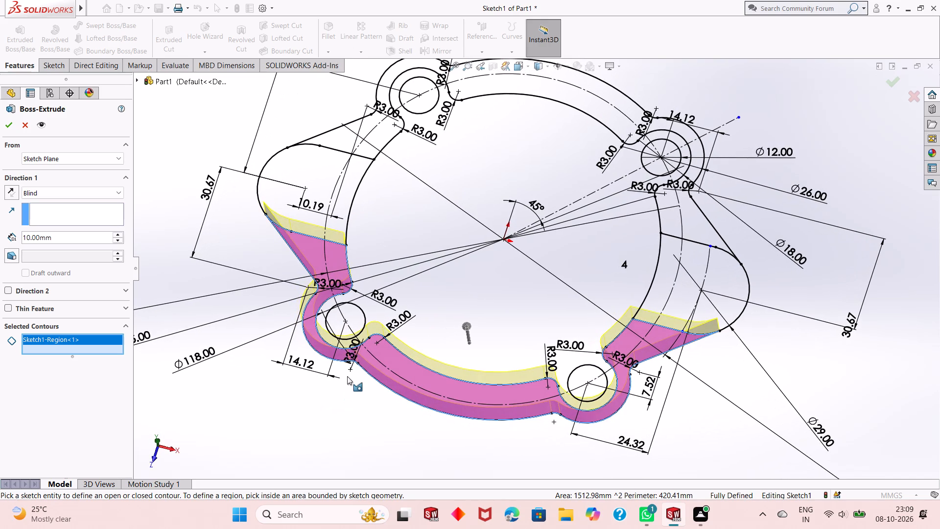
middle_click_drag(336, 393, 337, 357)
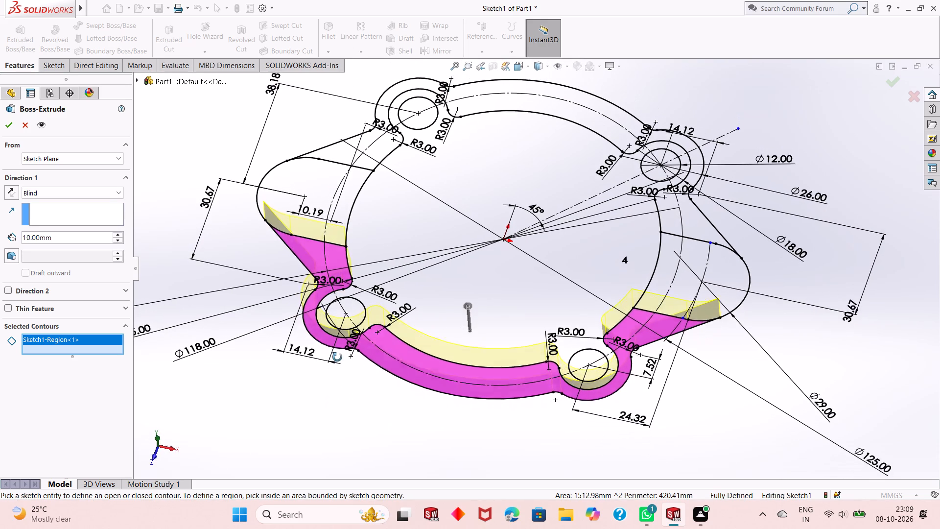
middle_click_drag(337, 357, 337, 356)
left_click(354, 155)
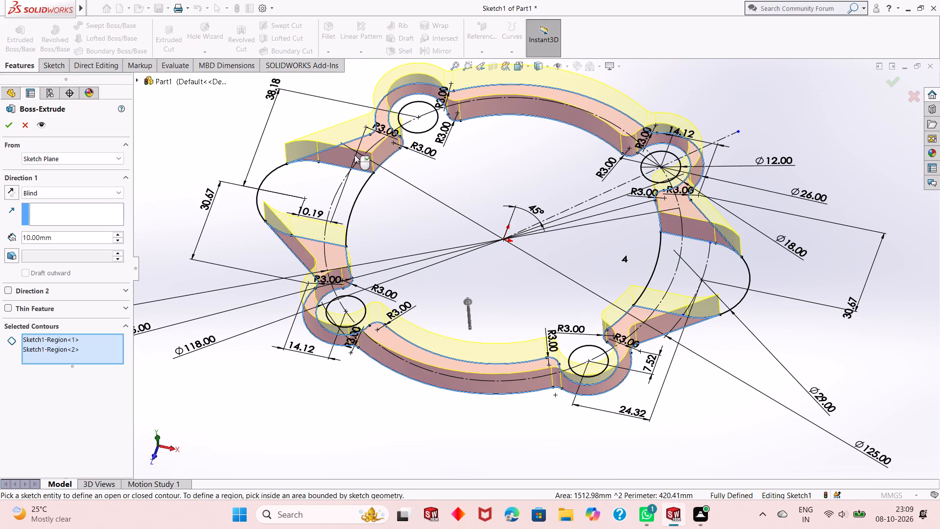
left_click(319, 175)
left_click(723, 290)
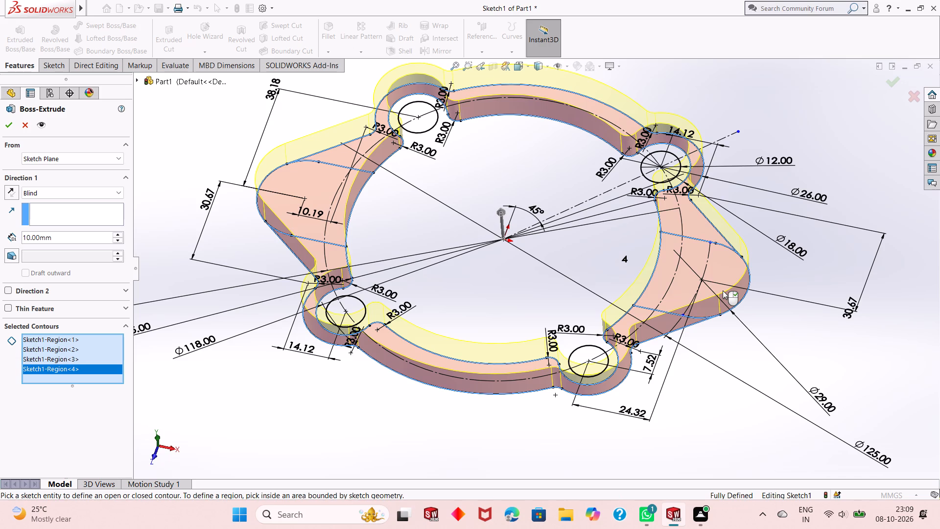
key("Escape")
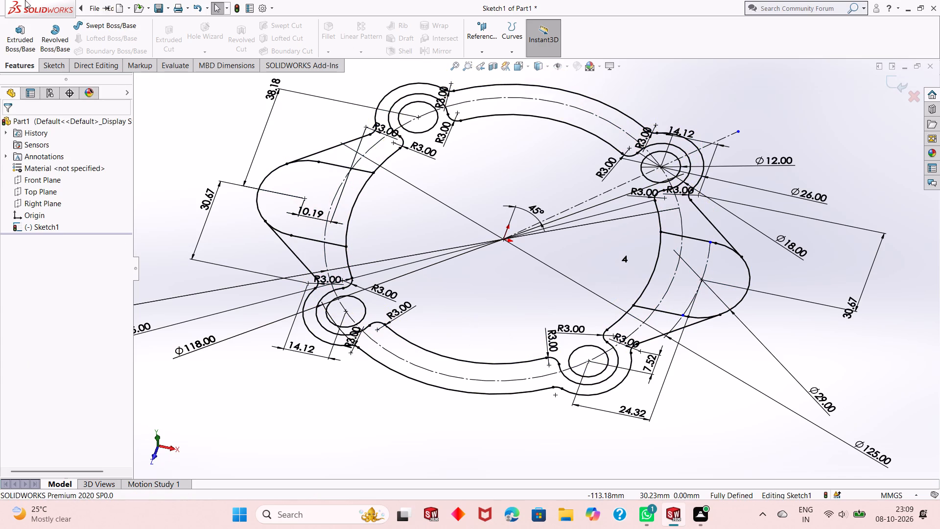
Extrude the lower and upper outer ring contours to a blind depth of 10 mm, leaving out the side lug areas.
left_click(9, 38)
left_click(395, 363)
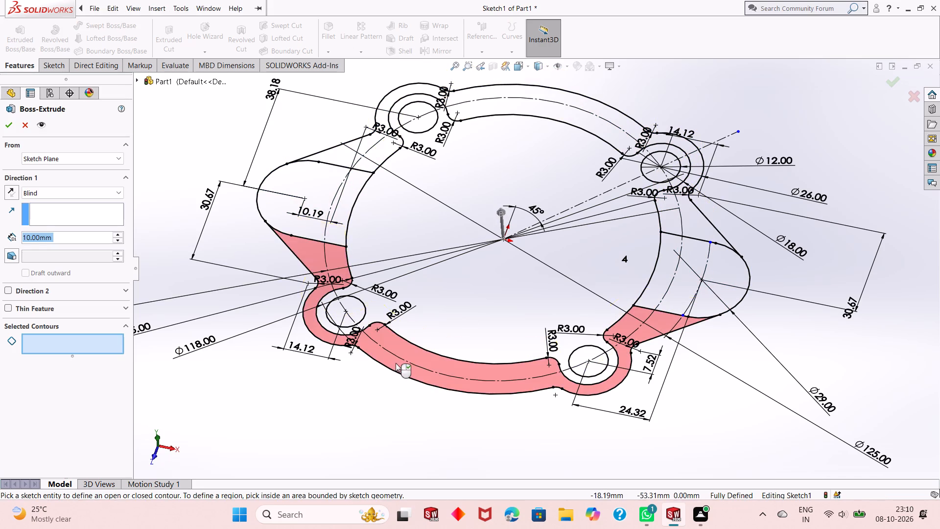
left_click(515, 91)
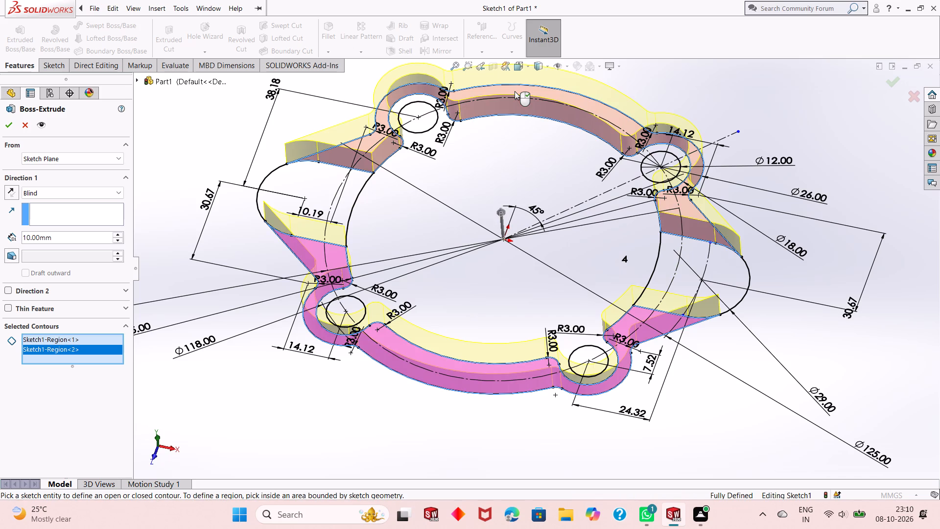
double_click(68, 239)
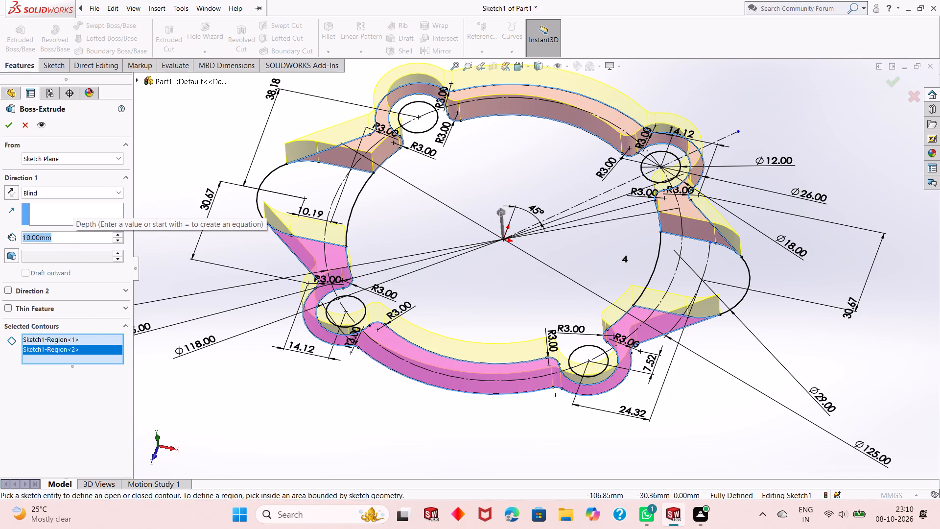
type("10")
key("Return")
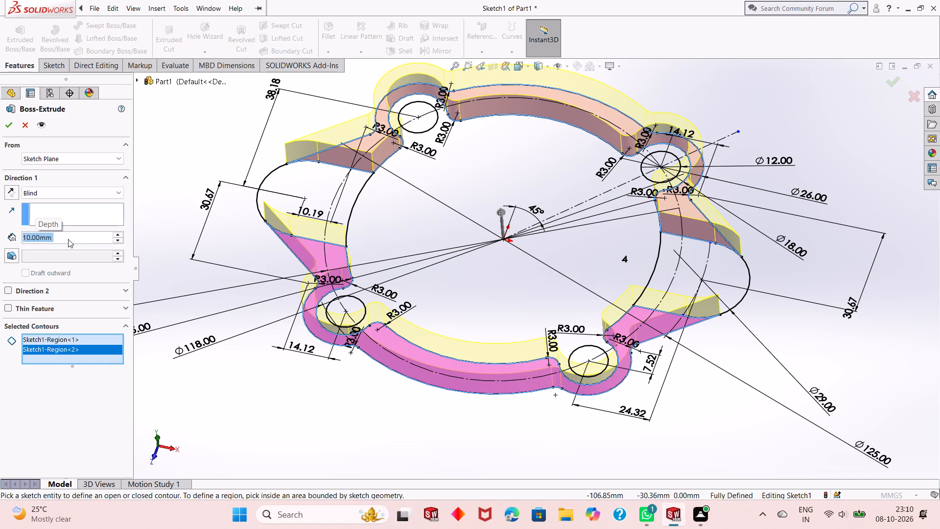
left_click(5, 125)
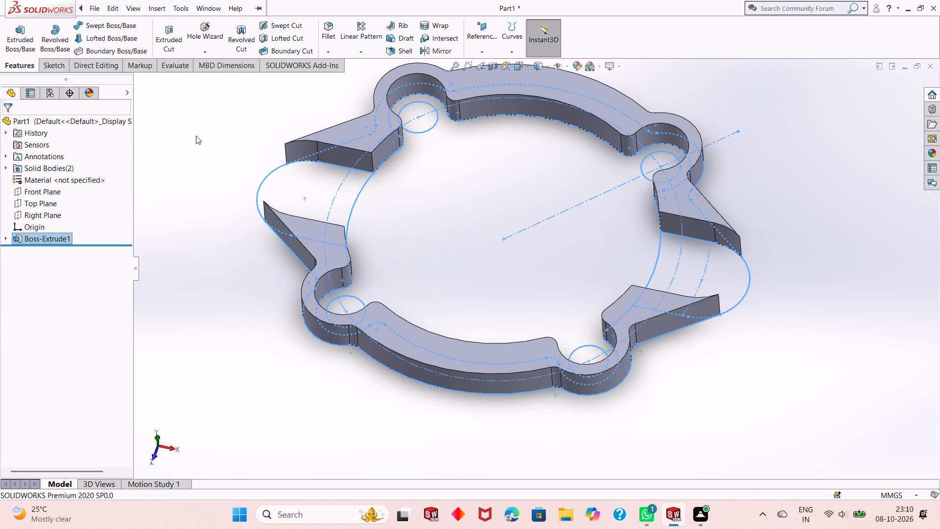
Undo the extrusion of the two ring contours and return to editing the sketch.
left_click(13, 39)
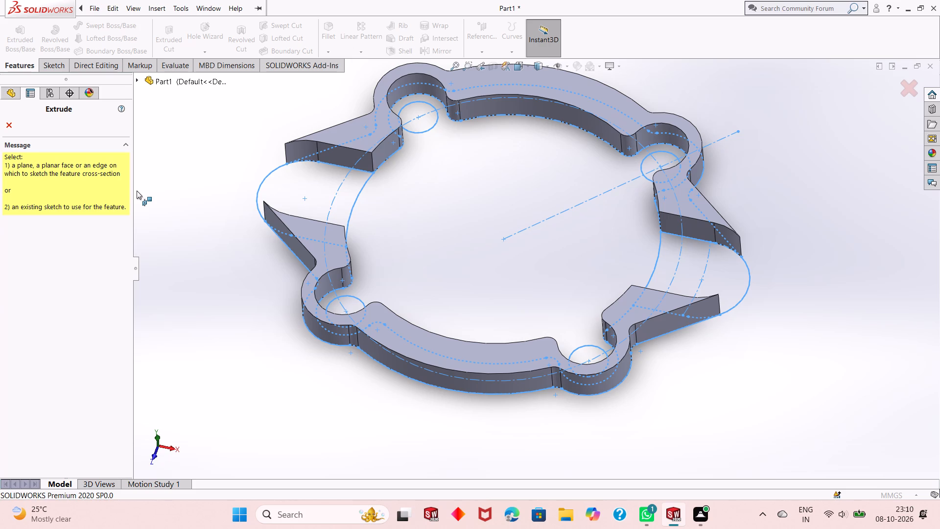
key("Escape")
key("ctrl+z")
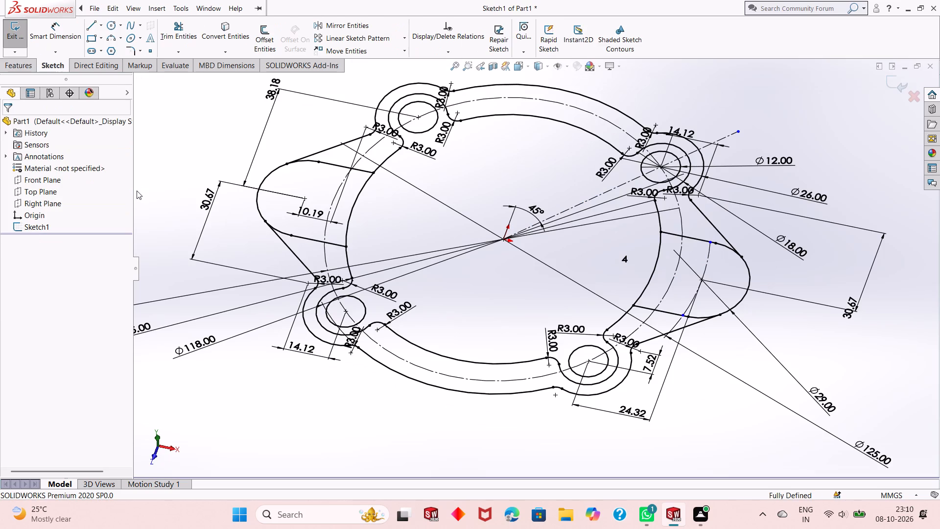
Delete the four 12 mm hole circles at the corner lugs of the sketch, along with their associated dimension.
key("ctrl+8")
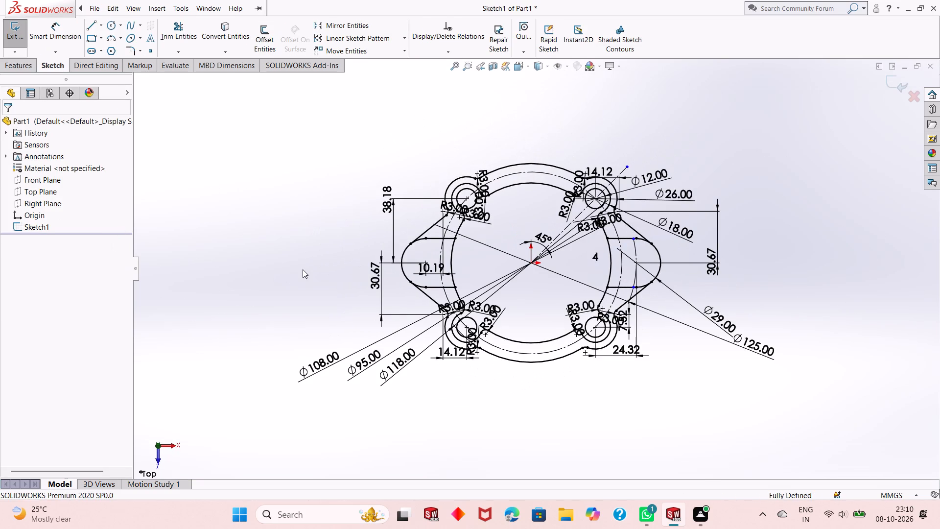
scroll(489, 328, "down", 8)
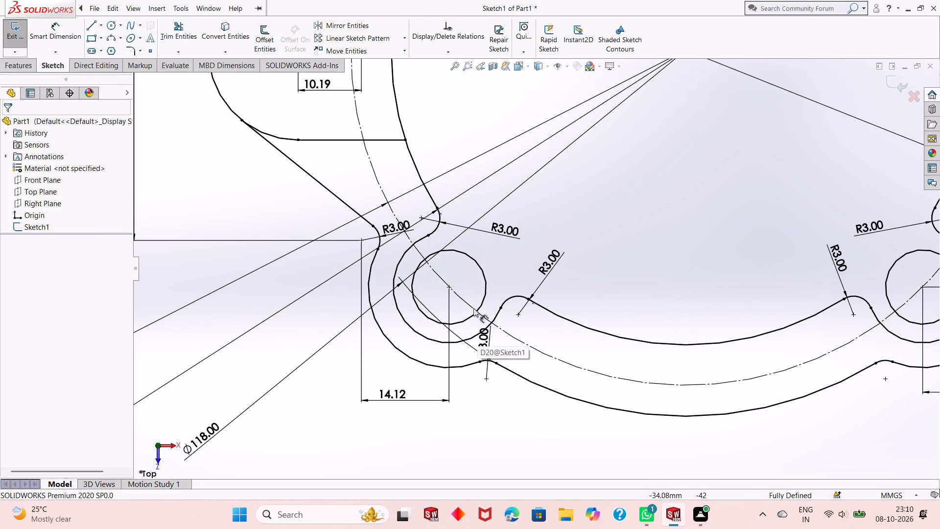
scroll(467, 292, "down", 1)
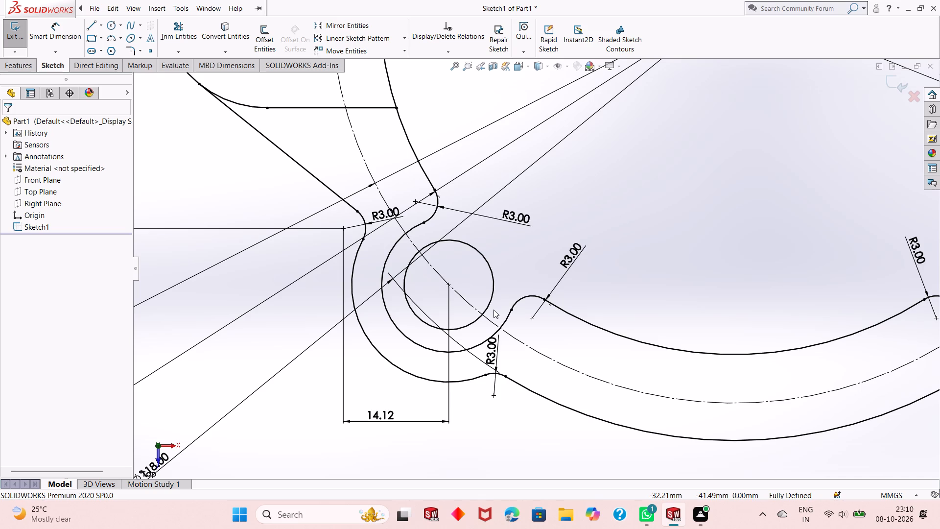
left_click(456, 330)
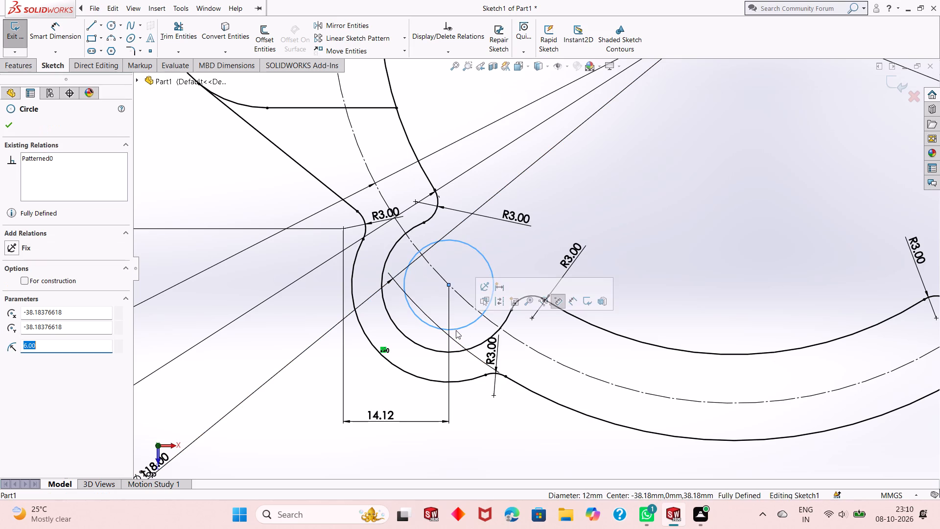
scroll(394, 348, "down", 3)
scroll(394, 349, "up", 9)
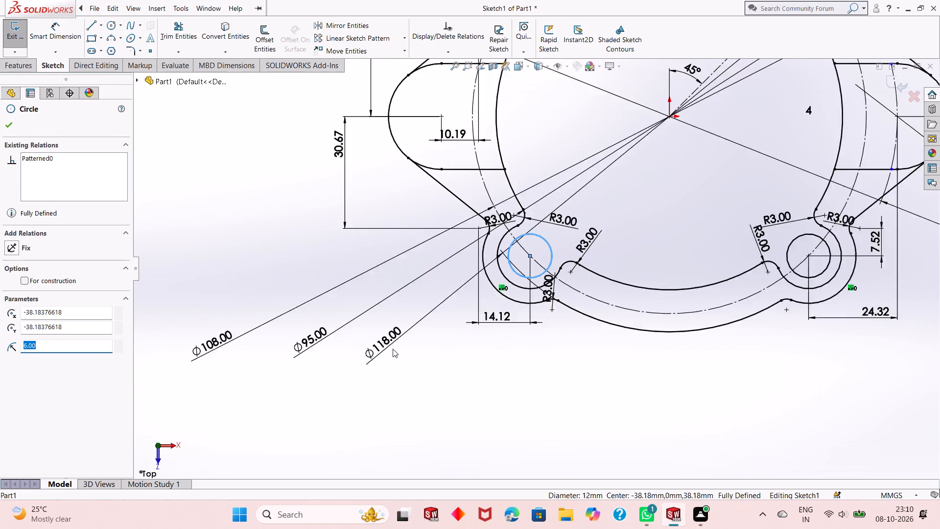
scroll(393, 349, "up", 2)
scroll(725, 210, "down", 4)
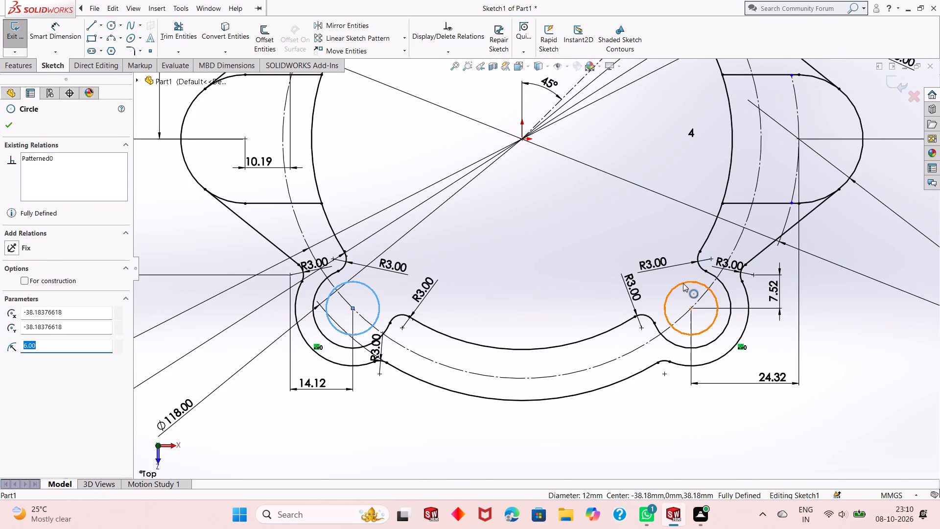
left_click(683, 283)
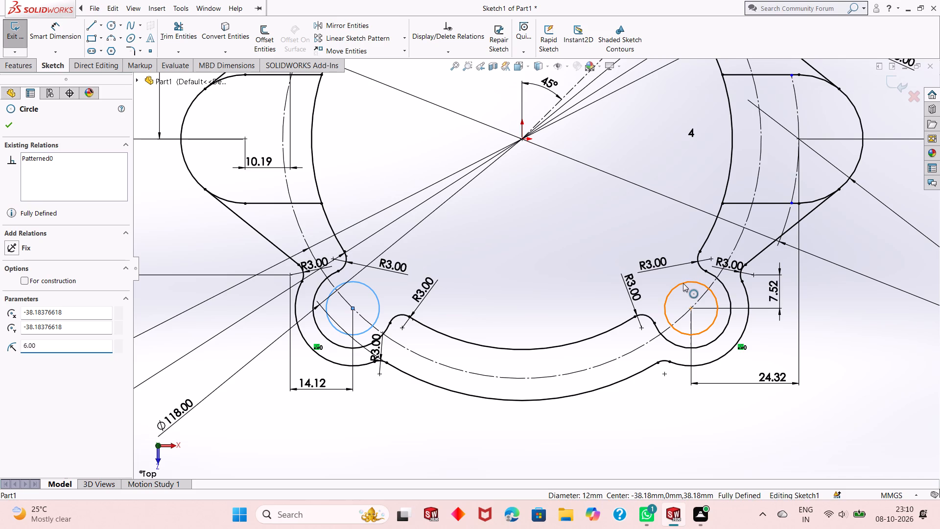
scroll(596, 334, "down", 3)
scroll(595, 338, "up", 8)
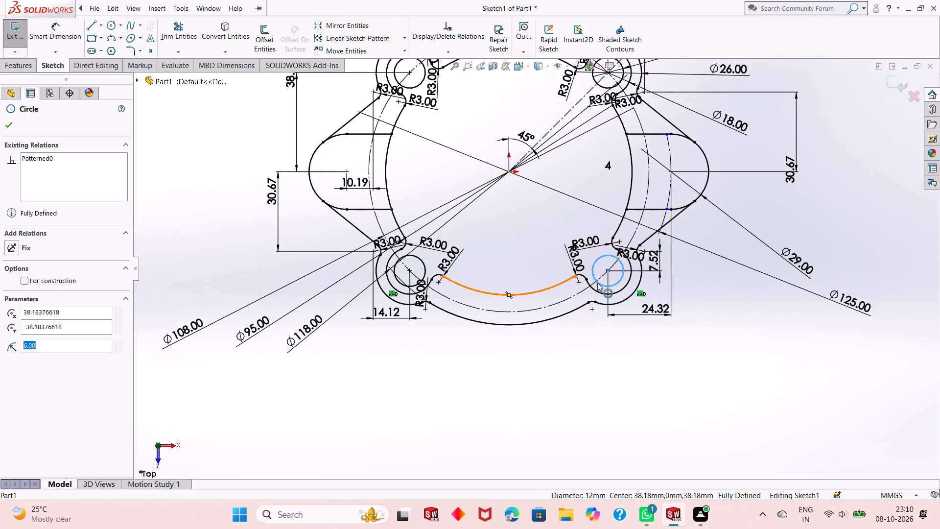
scroll(595, 202, "up", 3)
scroll(593, 106, "down", 9)
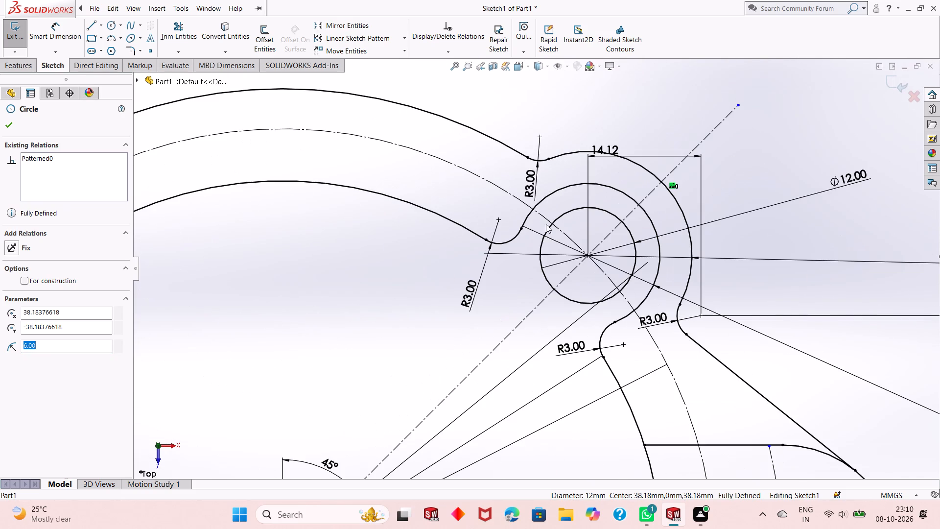
left_click(545, 279, "ctrl")
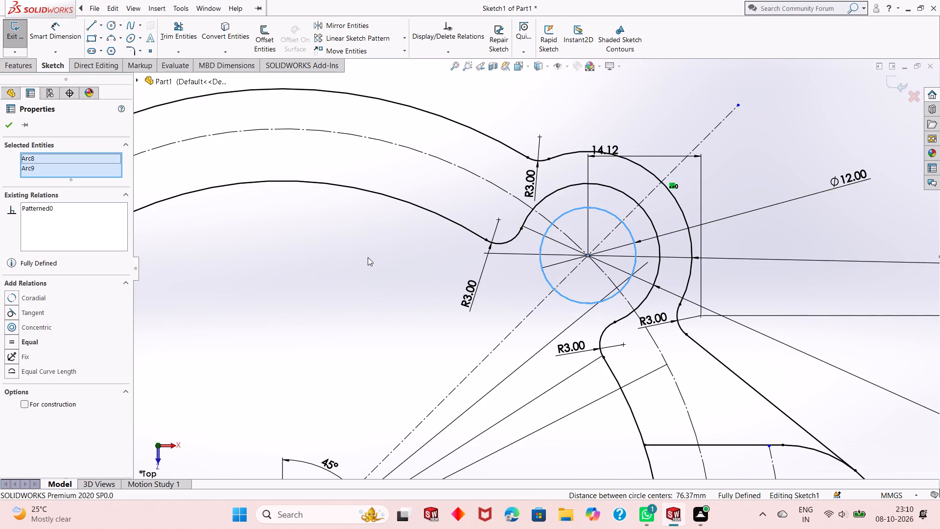
scroll(543, 246, "down", 7)
scroll(543, 246, "up", 14)
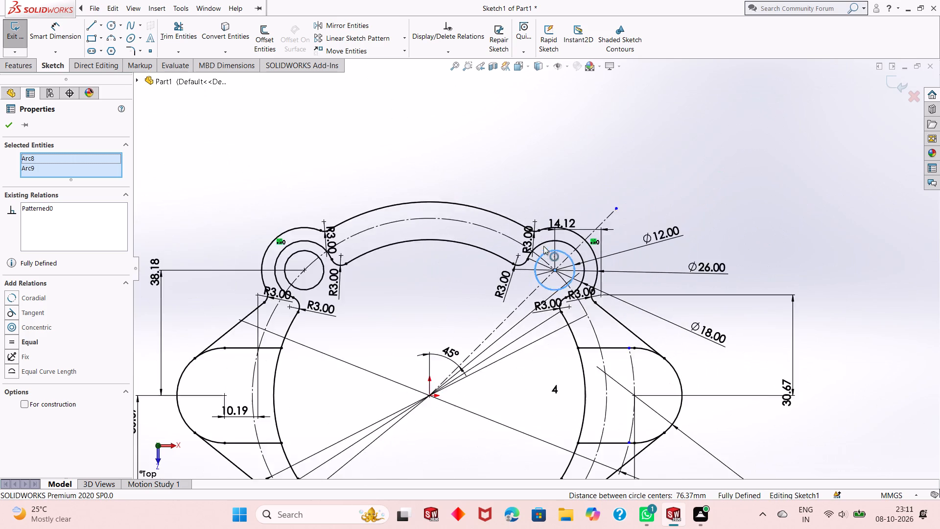
scroll(543, 246, "up", 3)
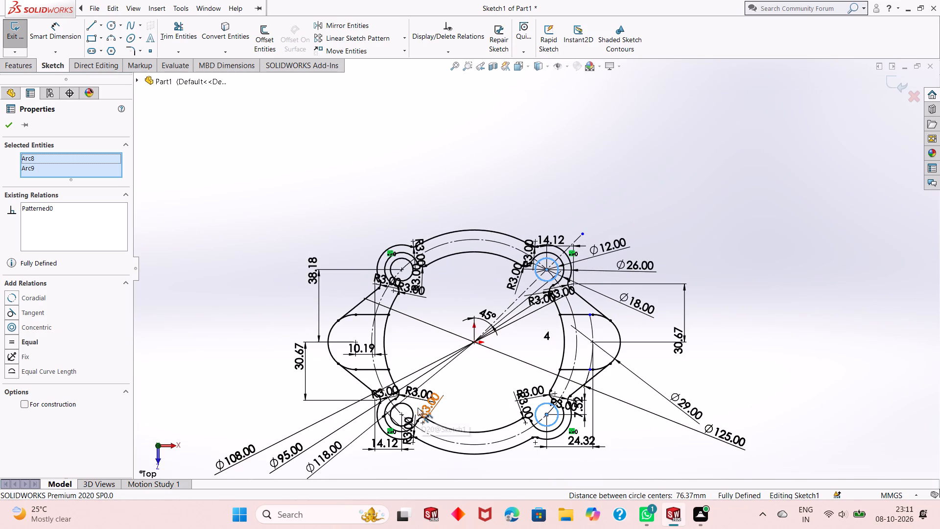
left_click(412, 407, "ctrl")
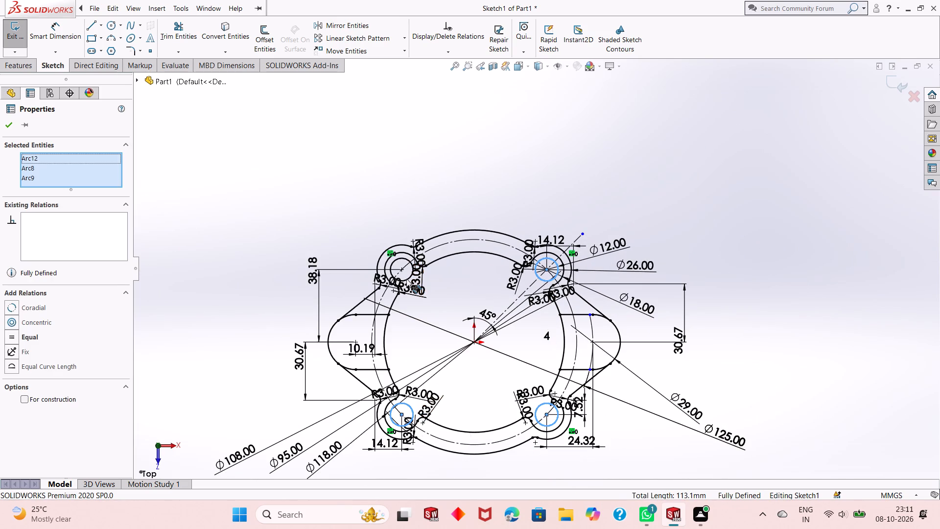
scroll(406, 276, "up", 3)
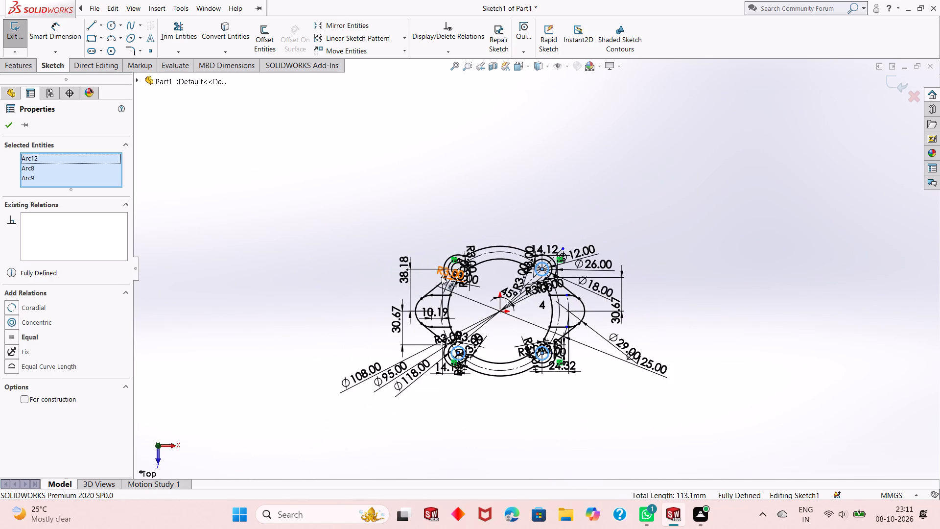
scroll(444, 276, "down", 16)
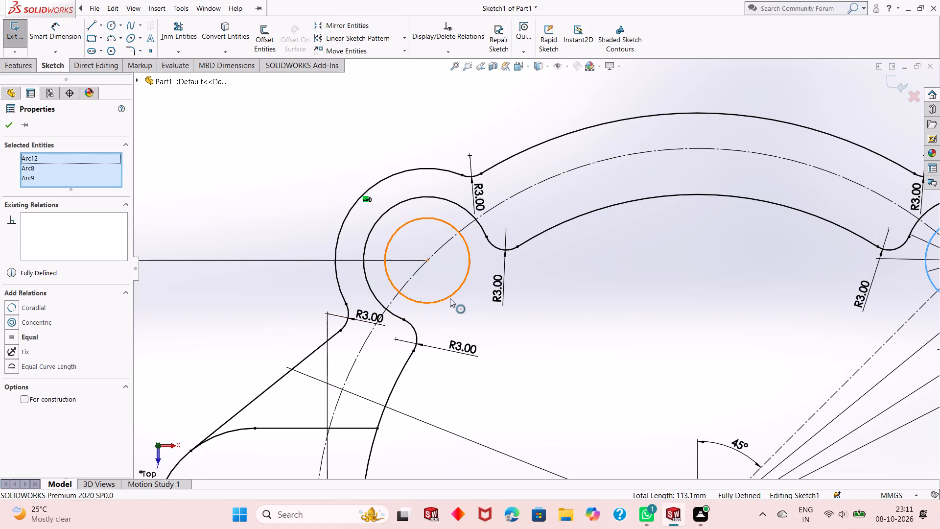
left_click(448, 297, "ctrl")
right_click(362, 127)
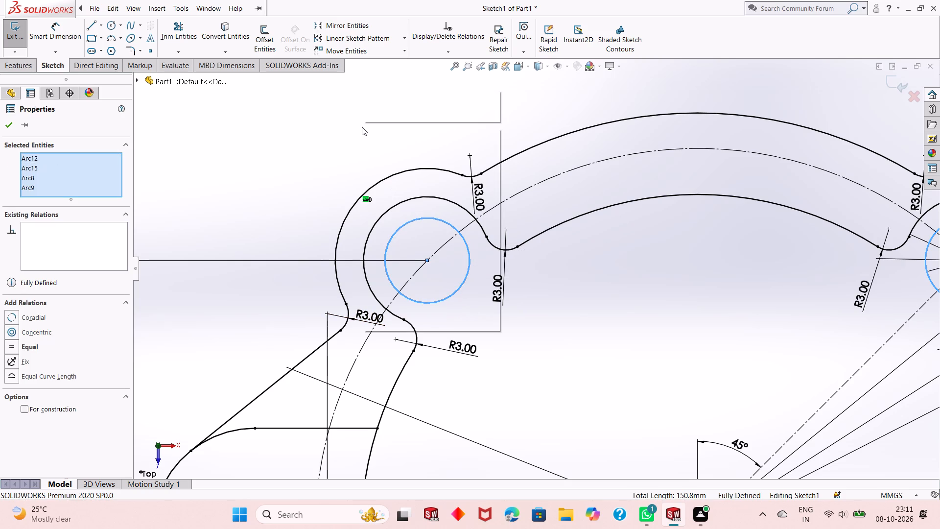
left_click(402, 278)
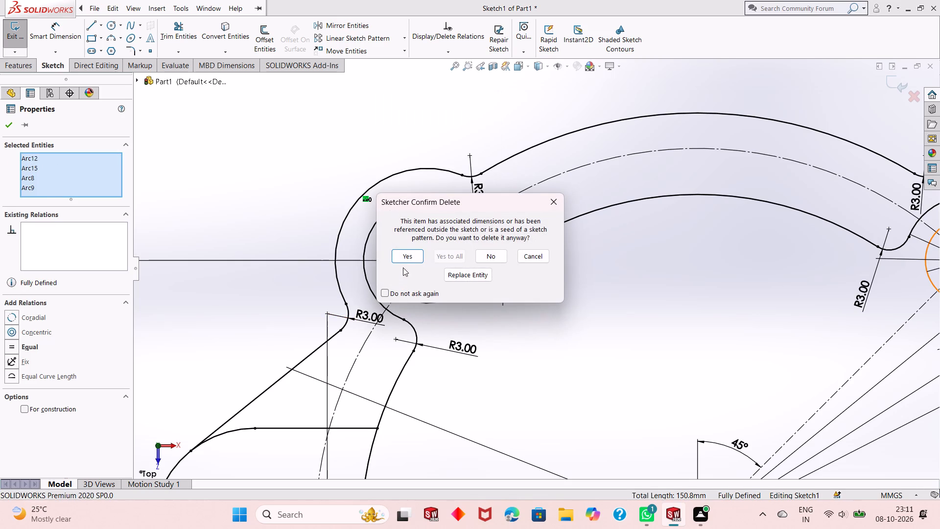
left_click(404, 255)
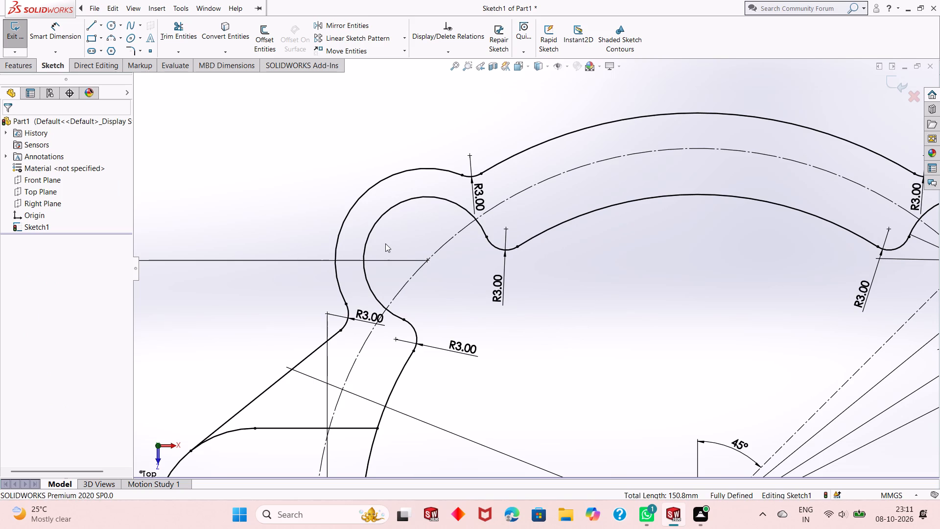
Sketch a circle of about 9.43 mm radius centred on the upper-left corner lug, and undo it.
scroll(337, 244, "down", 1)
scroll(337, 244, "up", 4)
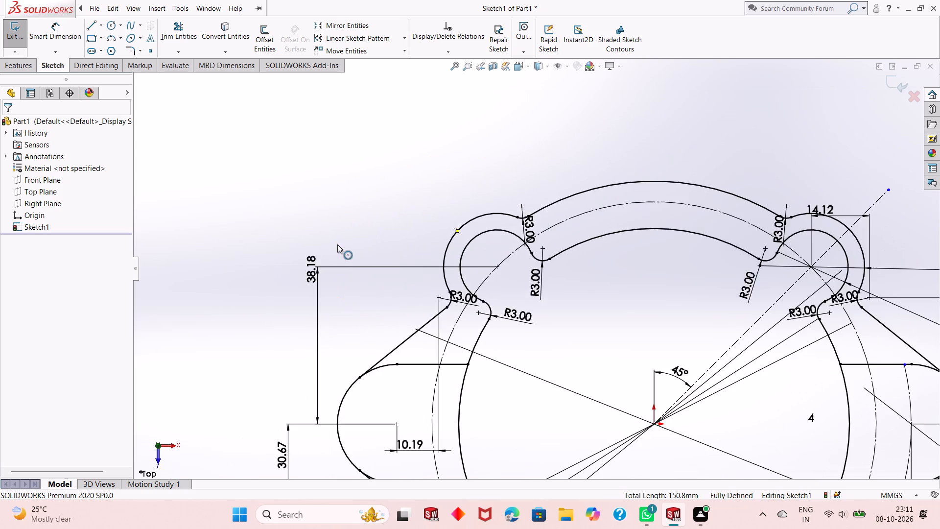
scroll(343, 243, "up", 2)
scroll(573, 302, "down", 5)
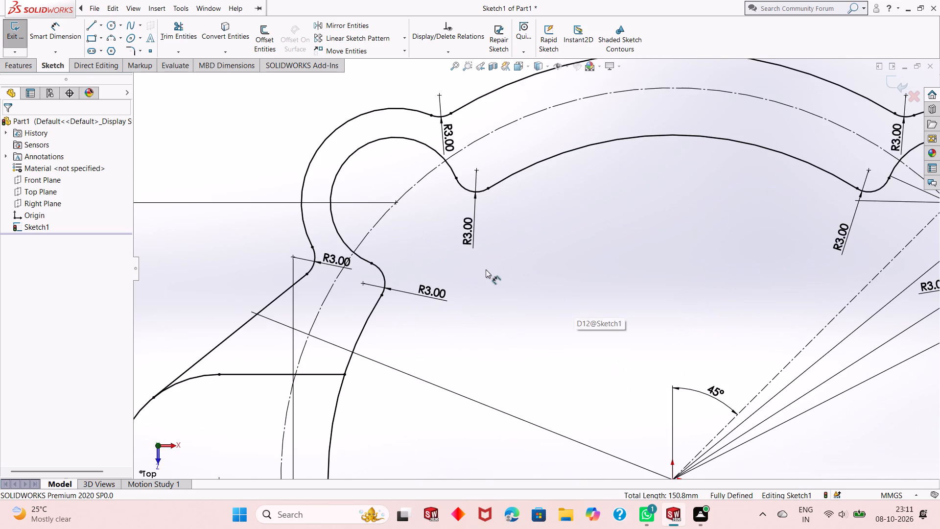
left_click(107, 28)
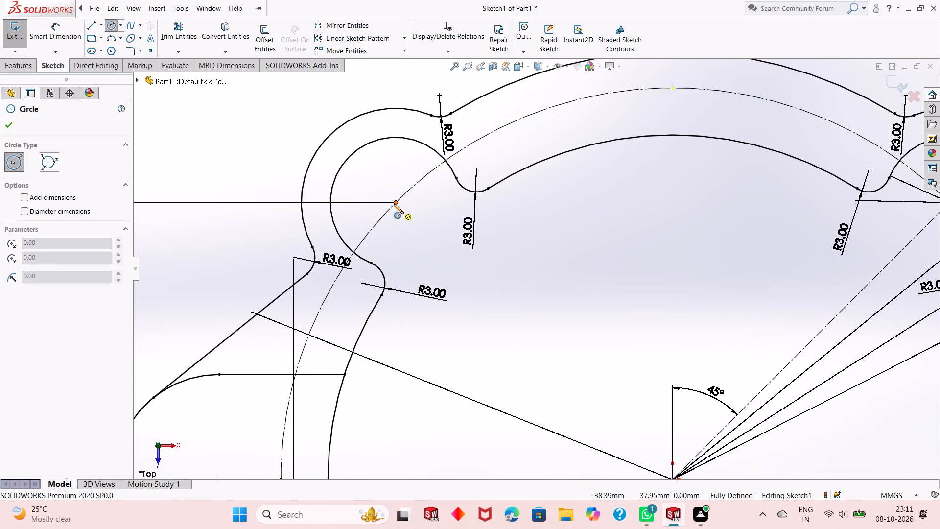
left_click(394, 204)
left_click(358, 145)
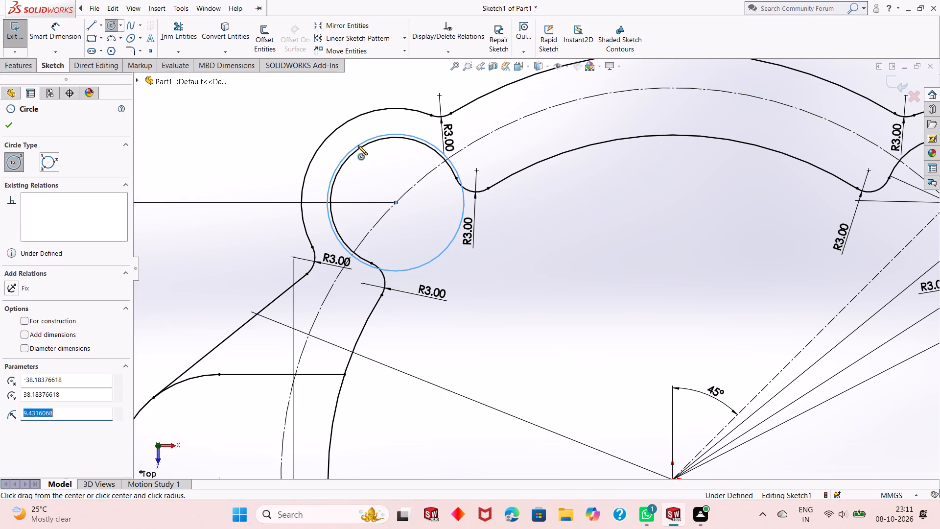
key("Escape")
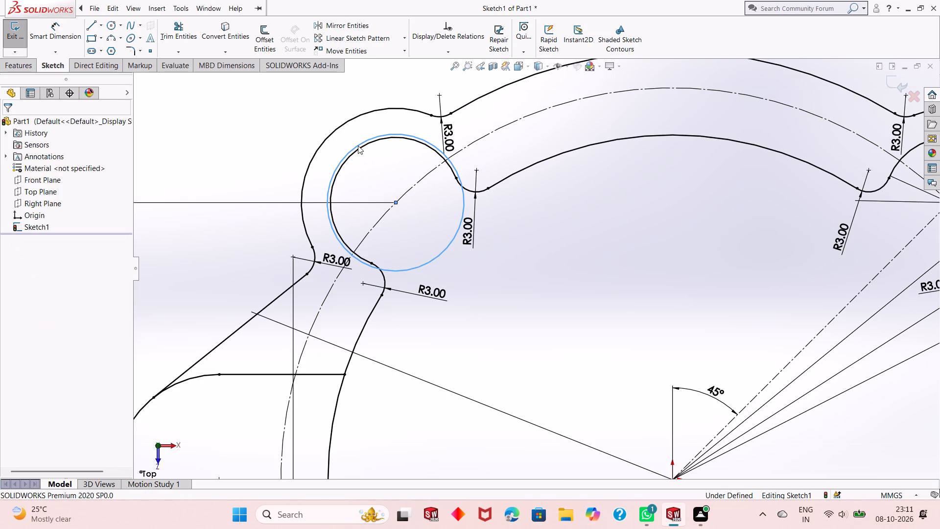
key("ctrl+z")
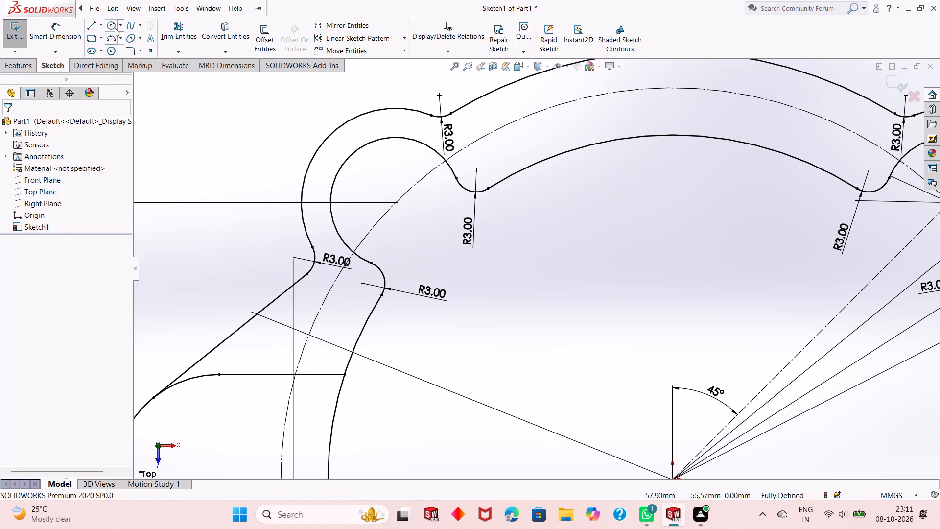
Sketch a 9 mm radius circle centred on the upper-left corner lug, lying on its inner arc.
left_click(111, 28)
left_click(398, 205)
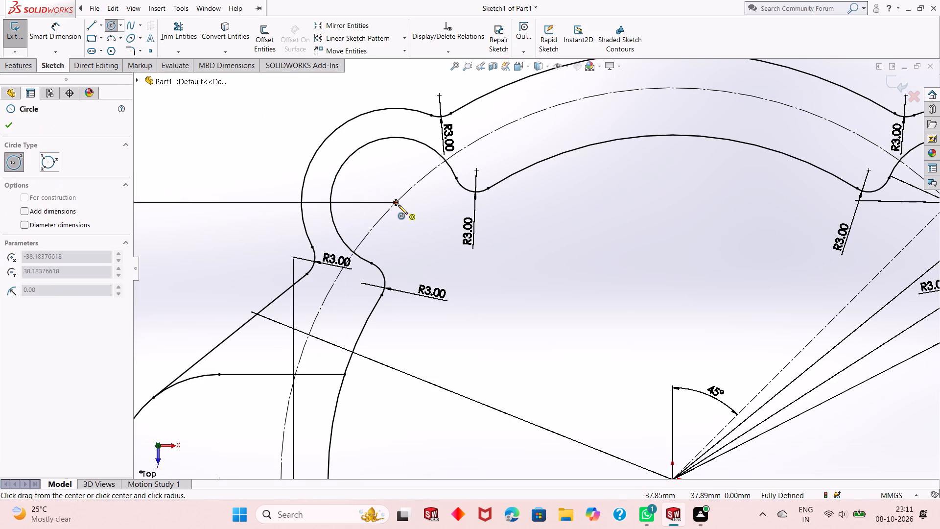
left_click(372, 142)
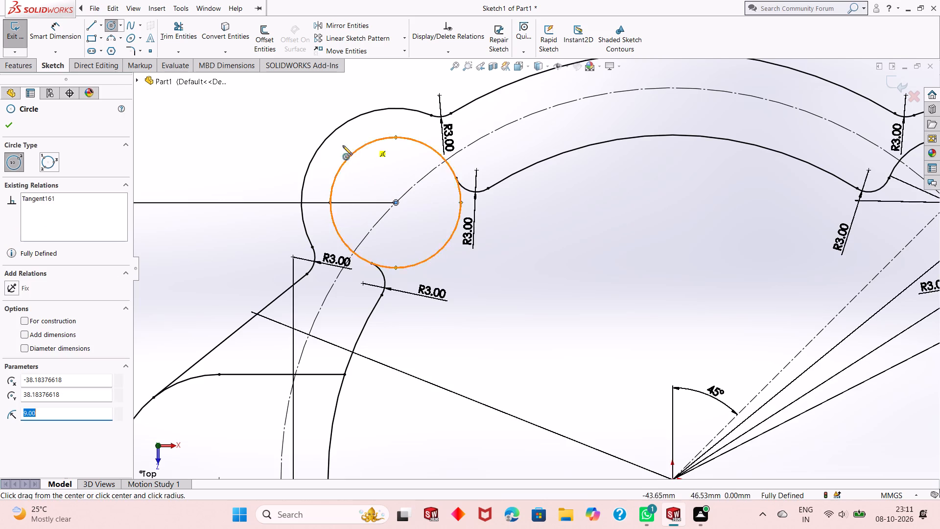
right_click(191, 120)
left_click(199, 124)
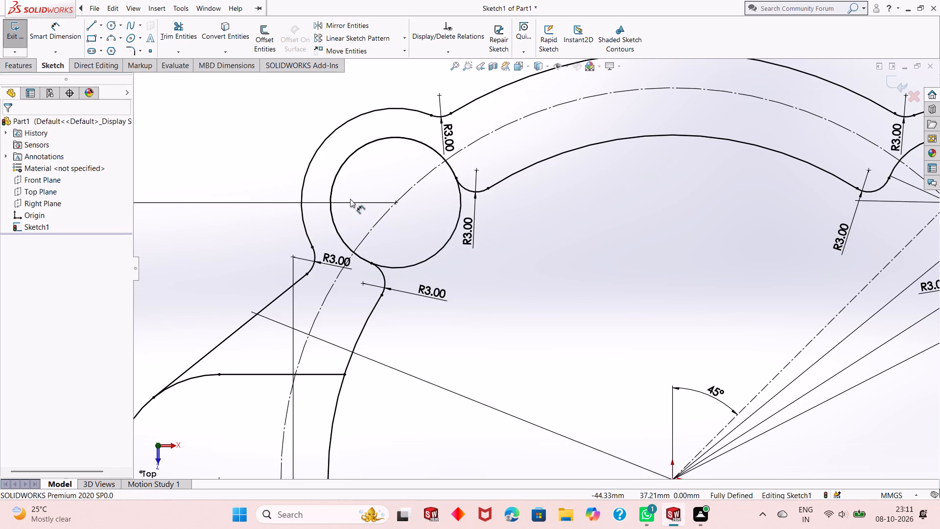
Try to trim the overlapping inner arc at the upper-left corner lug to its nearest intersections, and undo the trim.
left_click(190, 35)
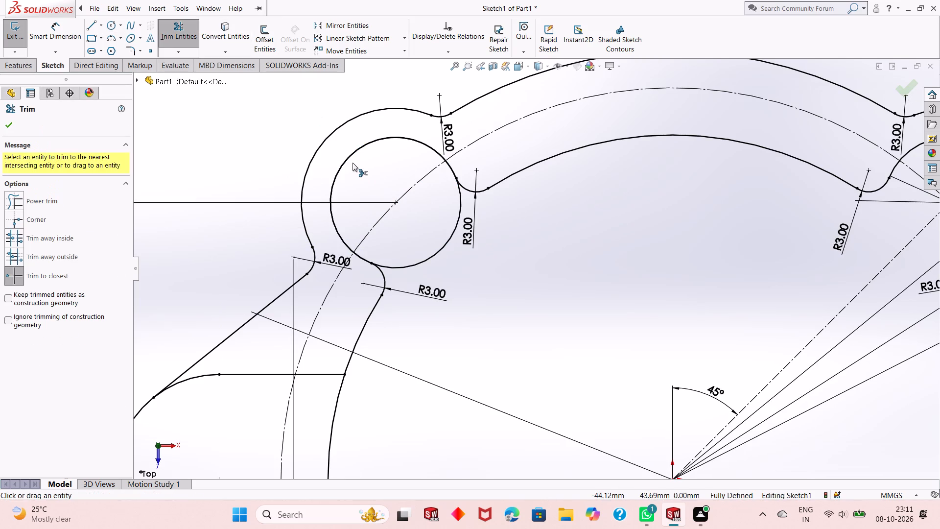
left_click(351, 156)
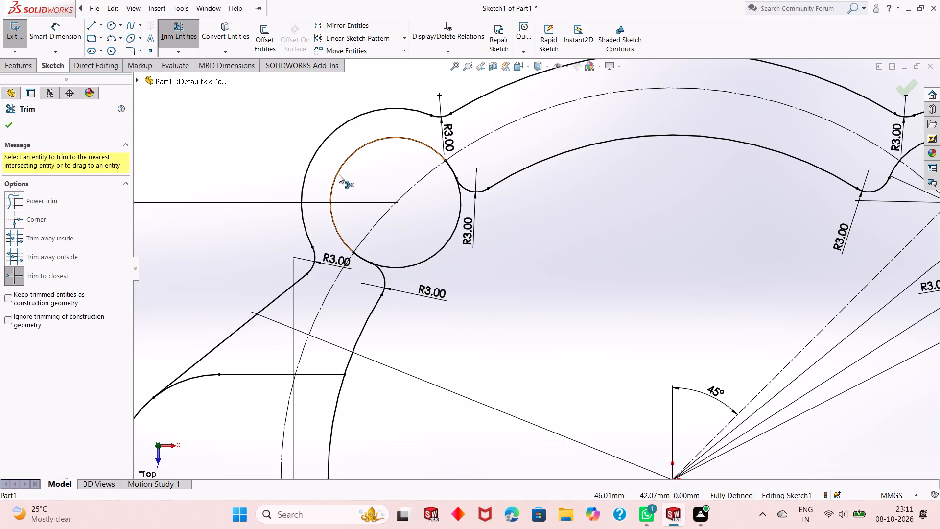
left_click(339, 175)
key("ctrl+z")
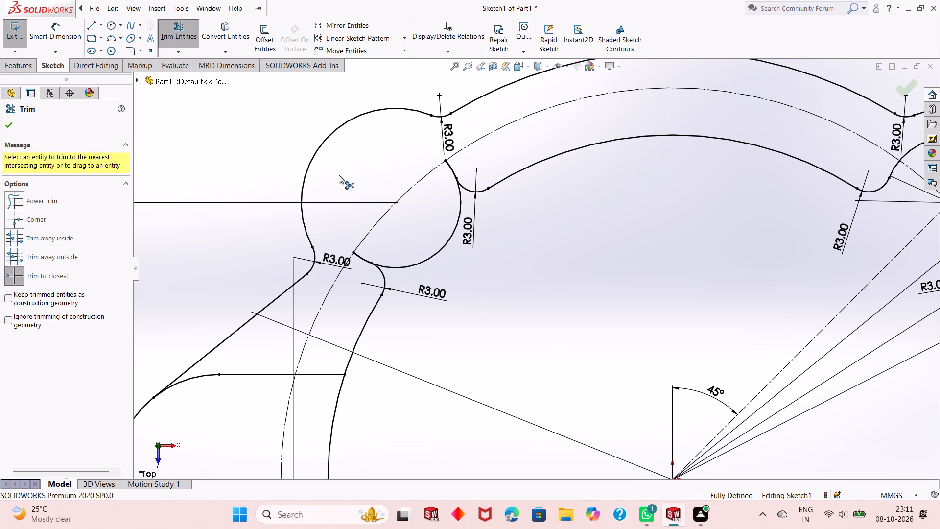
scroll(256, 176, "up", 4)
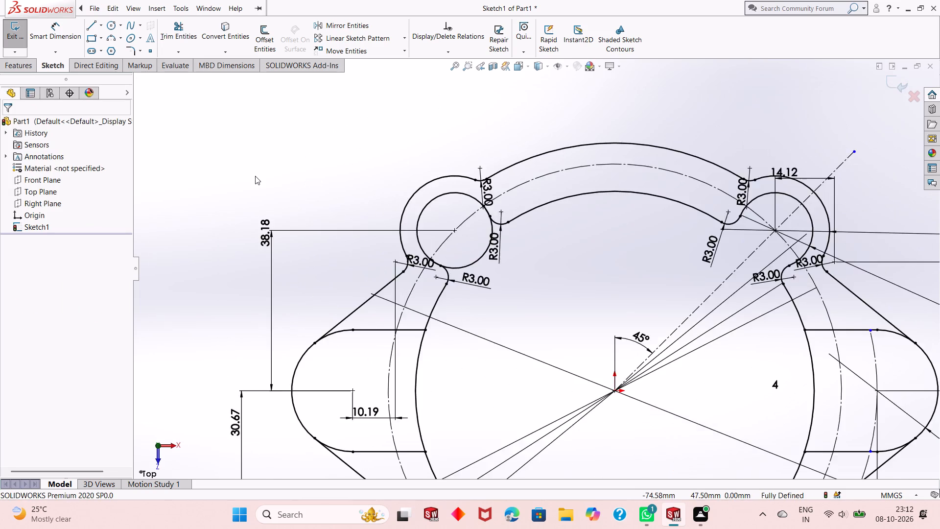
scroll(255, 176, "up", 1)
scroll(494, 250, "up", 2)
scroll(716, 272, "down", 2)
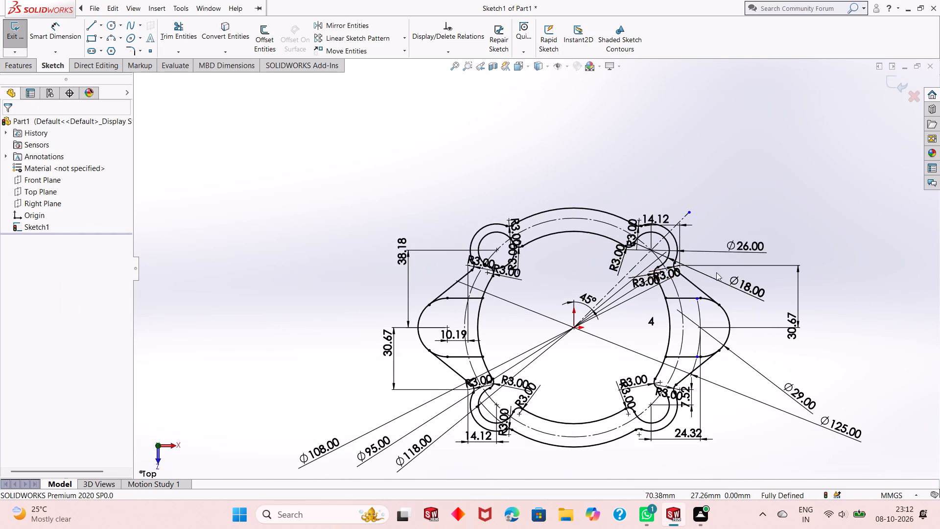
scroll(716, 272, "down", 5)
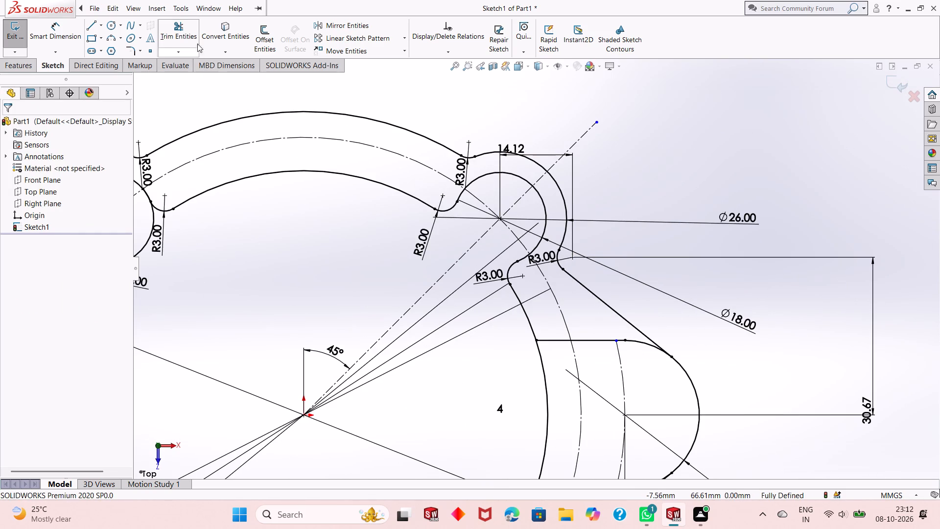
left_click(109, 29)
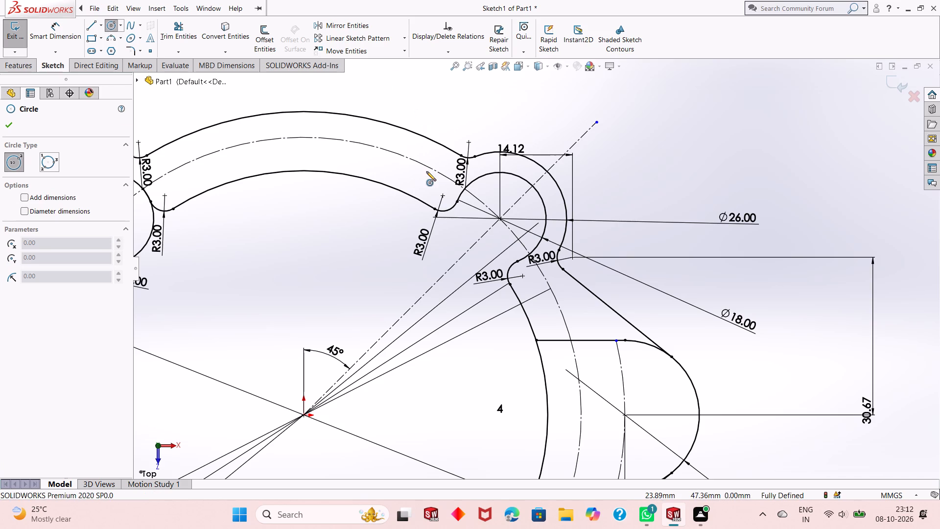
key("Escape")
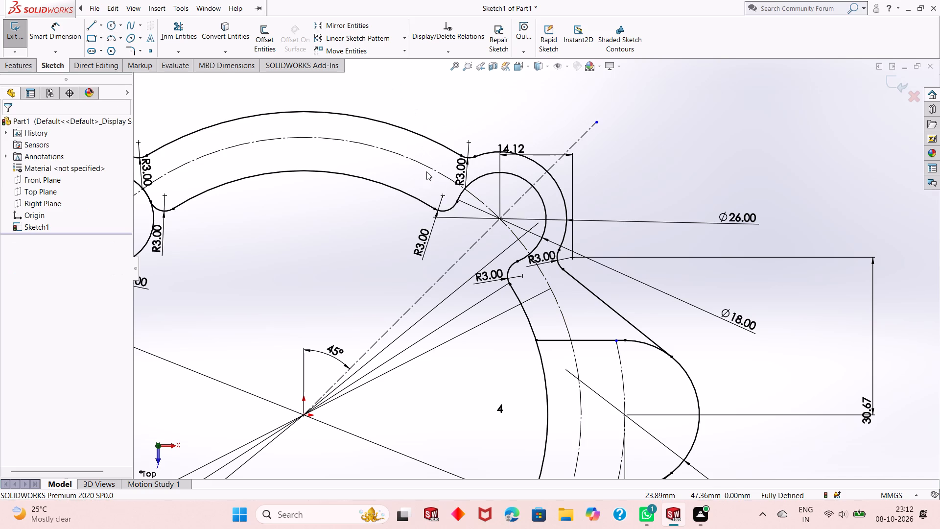
Undo the 9 mm radius circle sketched on the upper-left corner lug.
scroll(394, 198, "down", 4)
scroll(405, 209, "up", 6)
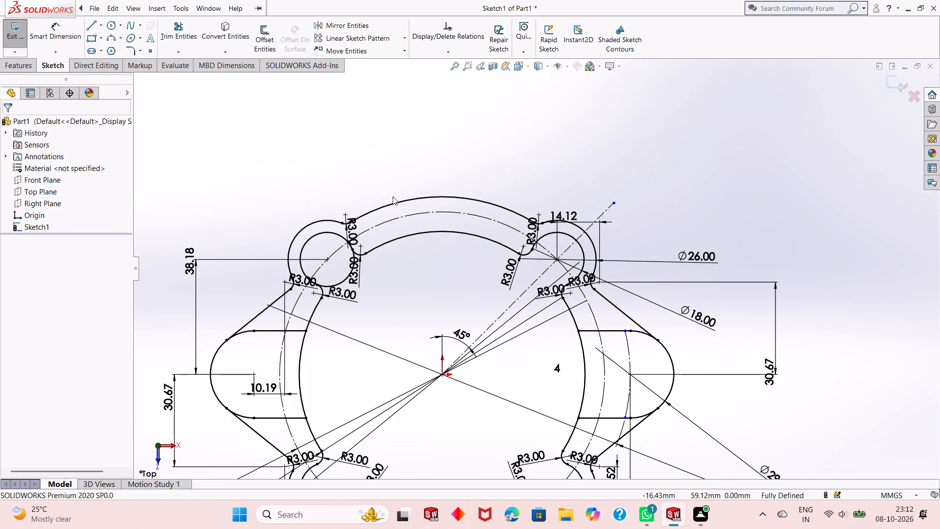
key("ctrl+z")
key("ctrl+z")
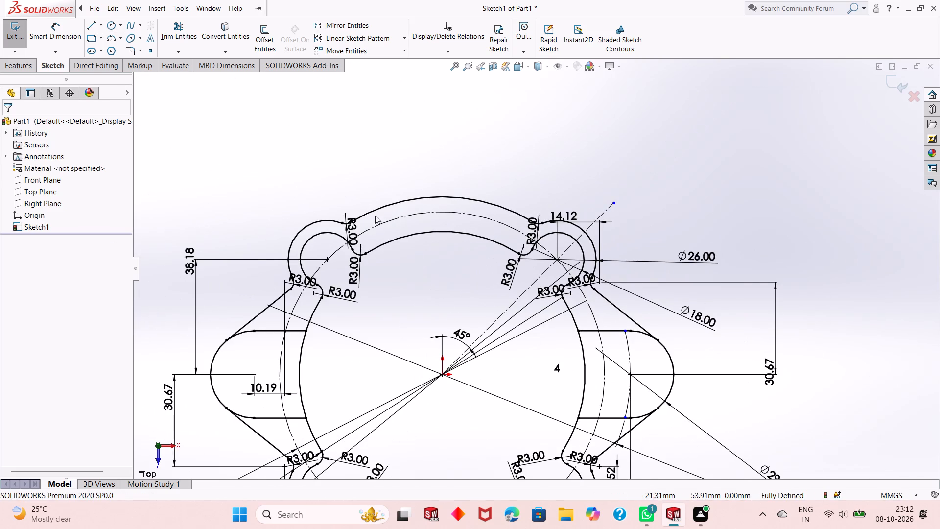
Extrude the two outer band regions and the central region of the sketch blind 10 mm, leaving out the two rounded side ears.
scroll(374, 220, "up", 3)
scroll(516, 331, "down", 2)
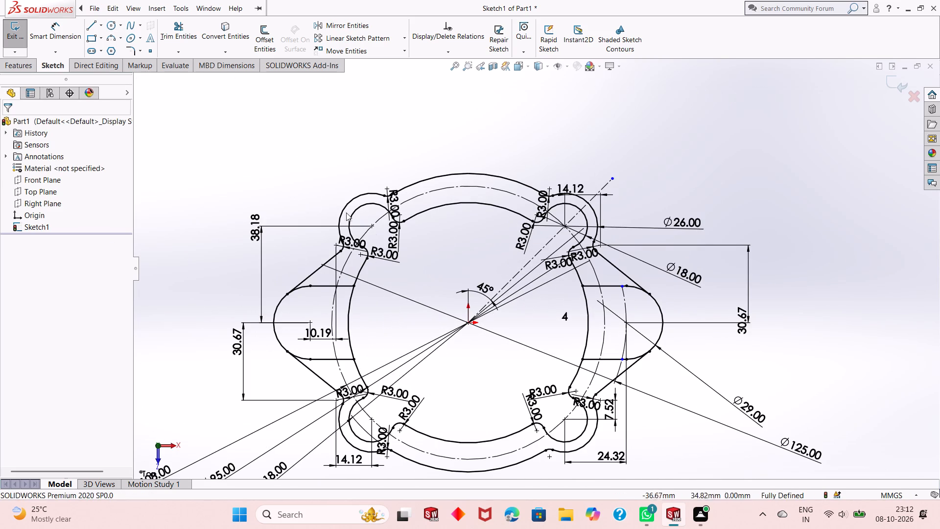
left_click(19, 67)
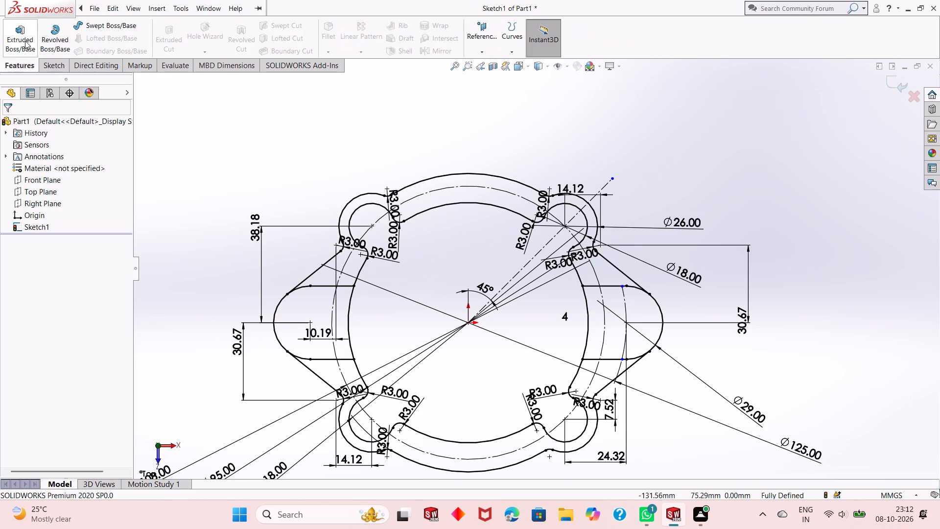
left_click(25, 34)
scroll(548, 249, "down", 5)
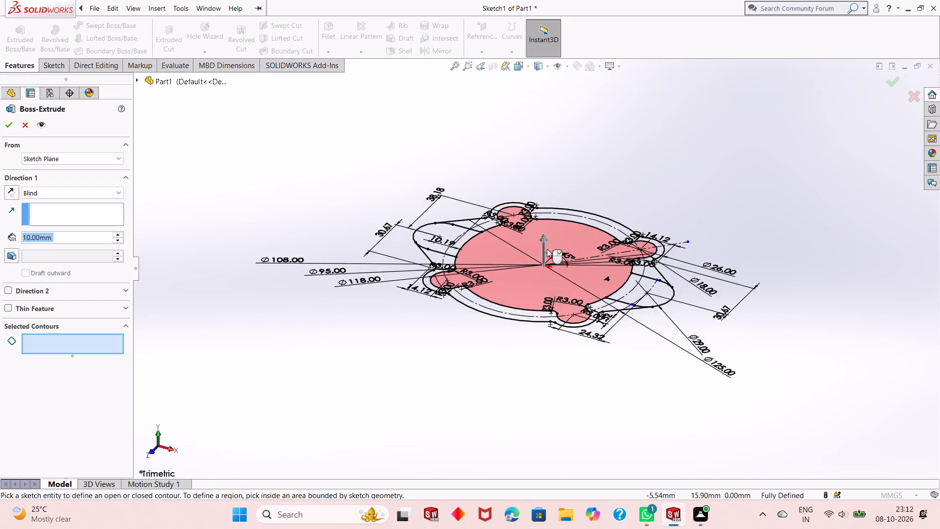
scroll(496, 263, "down", 4)
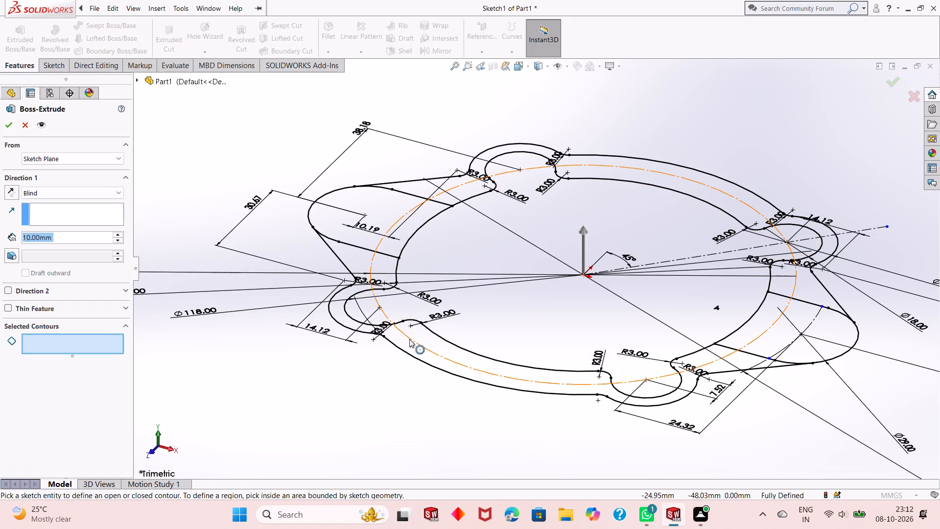
left_click(414, 347)
left_click(598, 169)
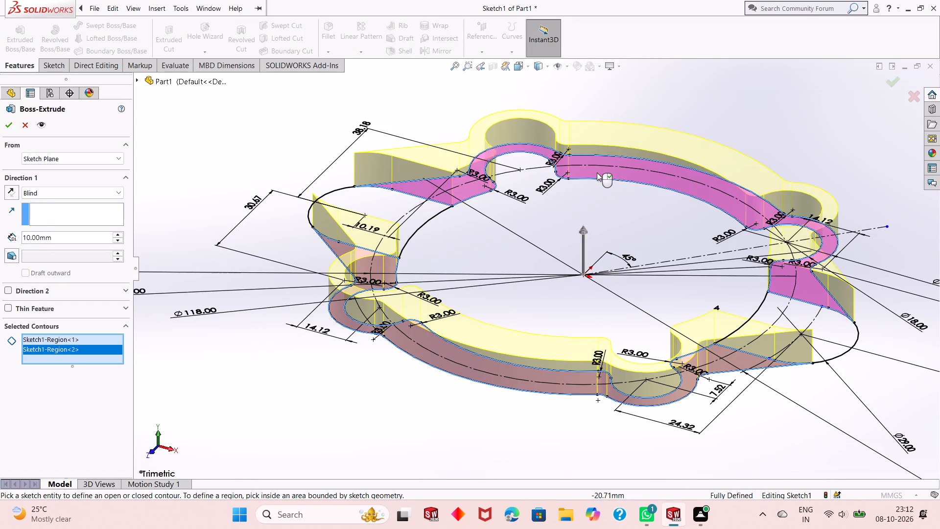
left_click(576, 201)
middle_click_drag(379, 369, 392, 421)
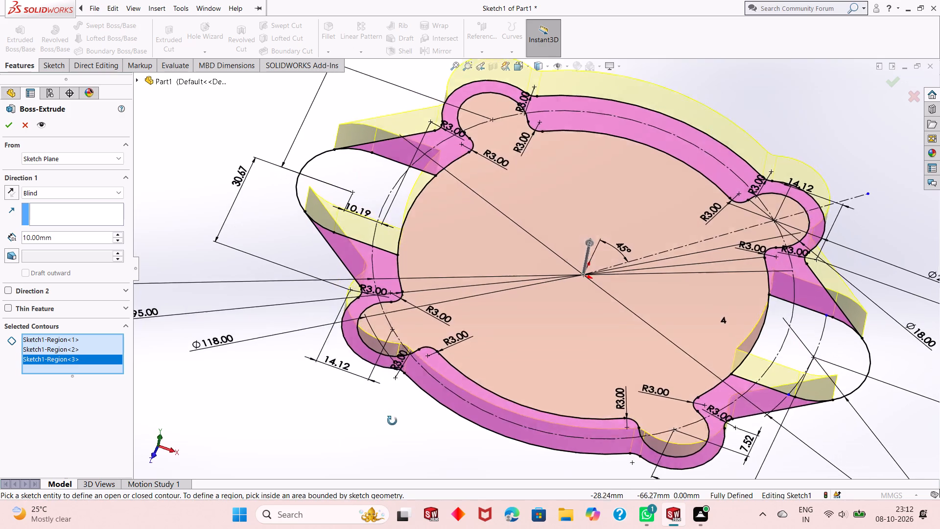
middle_click_drag(392, 421, 390, 378)
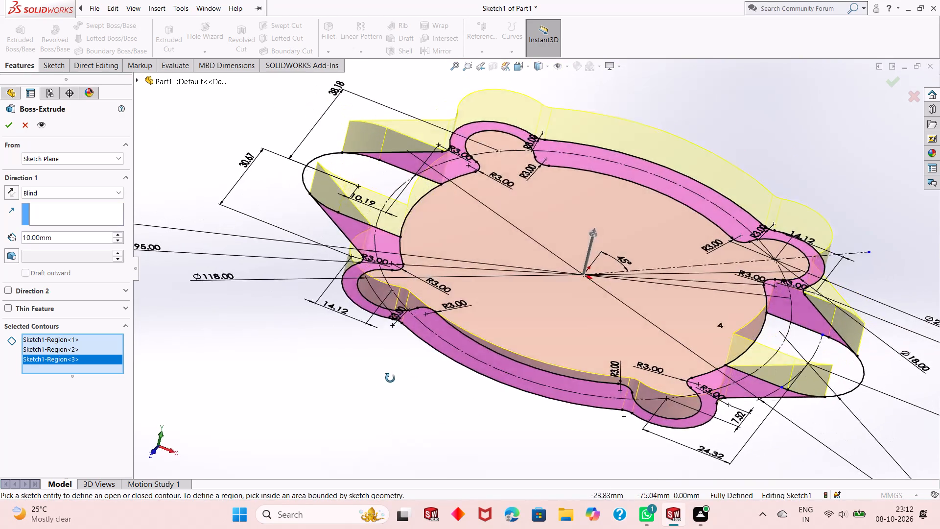
middle_click_drag(390, 378, 391, 377)
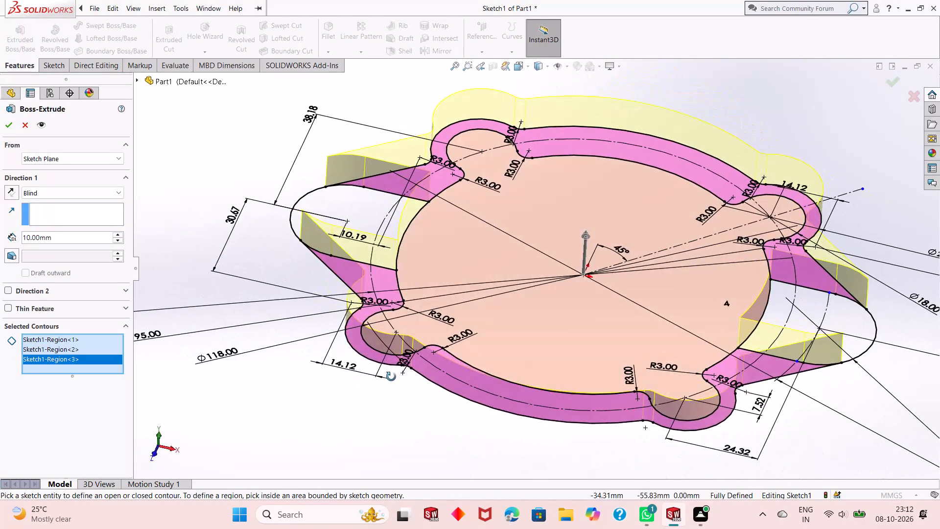
middle_click_drag(391, 377, 391, 336)
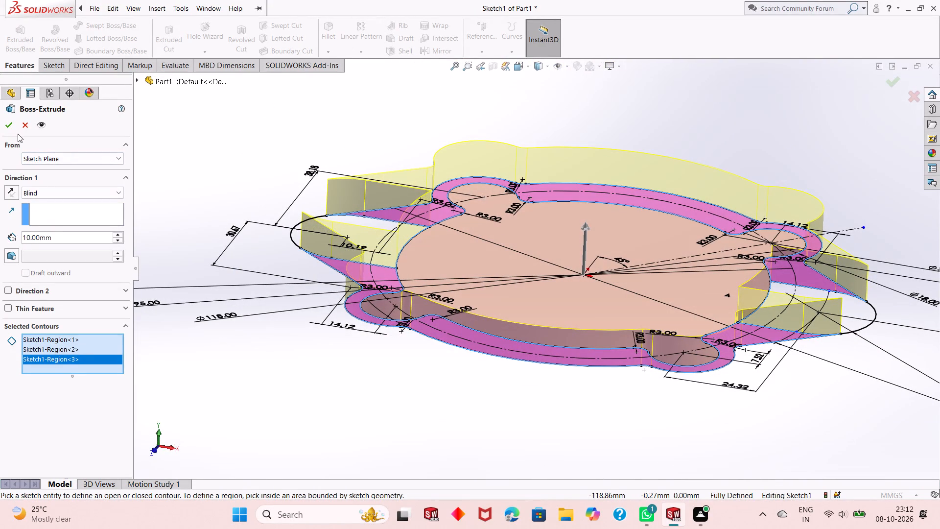
left_click(8, 127)
Extrude the two rounded side ear regions of Sketch1 blind 14 mm, merged with the main plate.
middle_click_drag(564, 262, 552, 305)
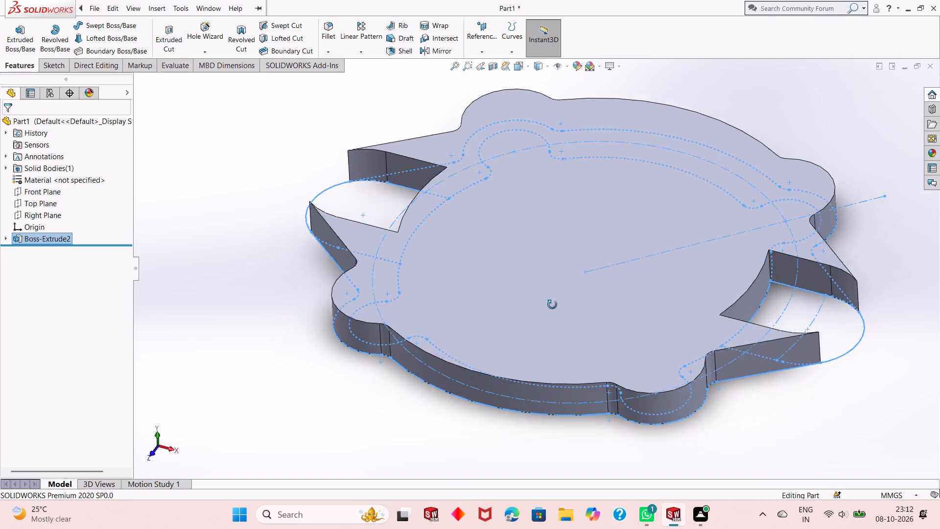
middle_click_drag(552, 305, 552, 312)
scroll(552, 312, "up", 1)
middle_click_drag(550, 248, 545, 267)
scroll(545, 267, "up", 1)
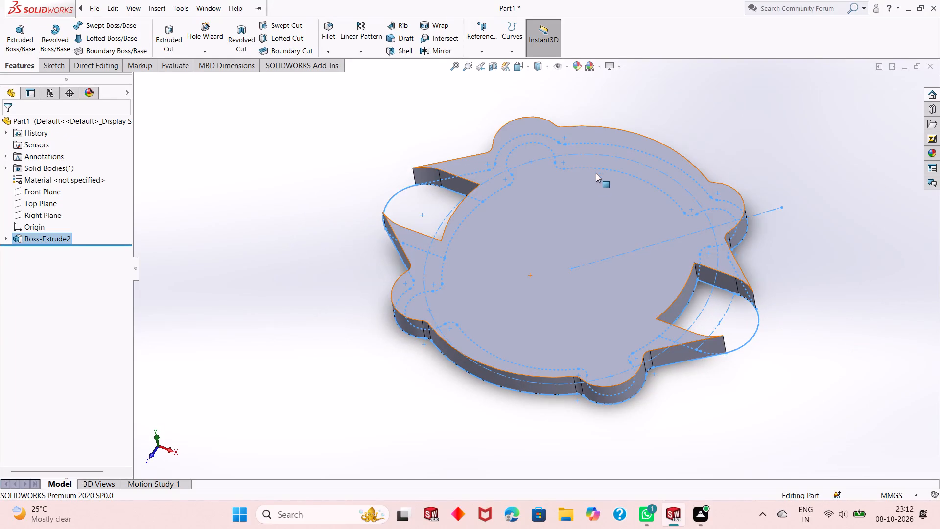
scroll(602, 166, "down", 3)
left_click(22, 37)
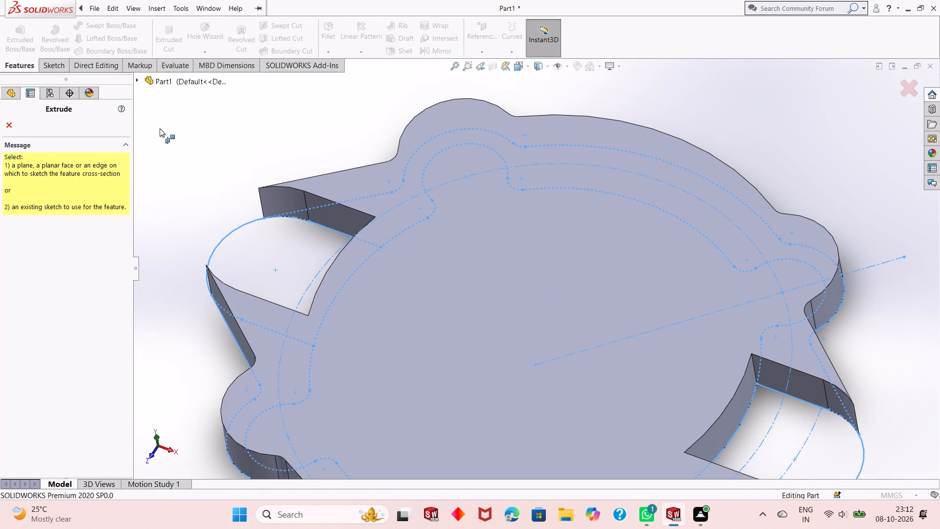
left_click(139, 80)
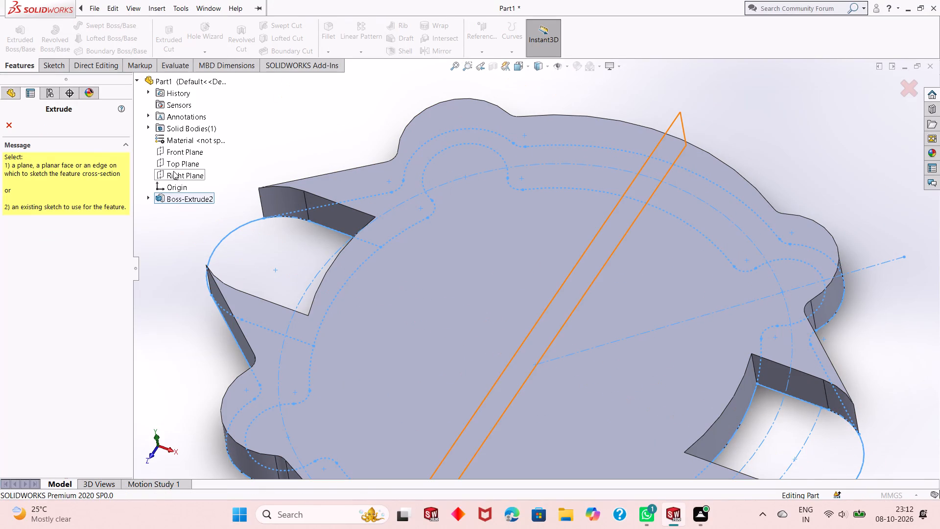
left_click(147, 197)
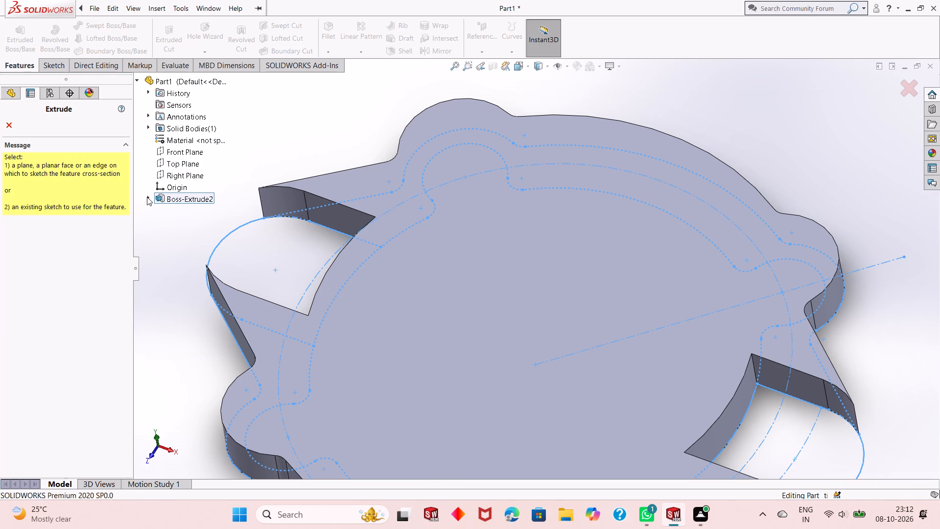
left_click(147, 197)
left_click(149, 195)
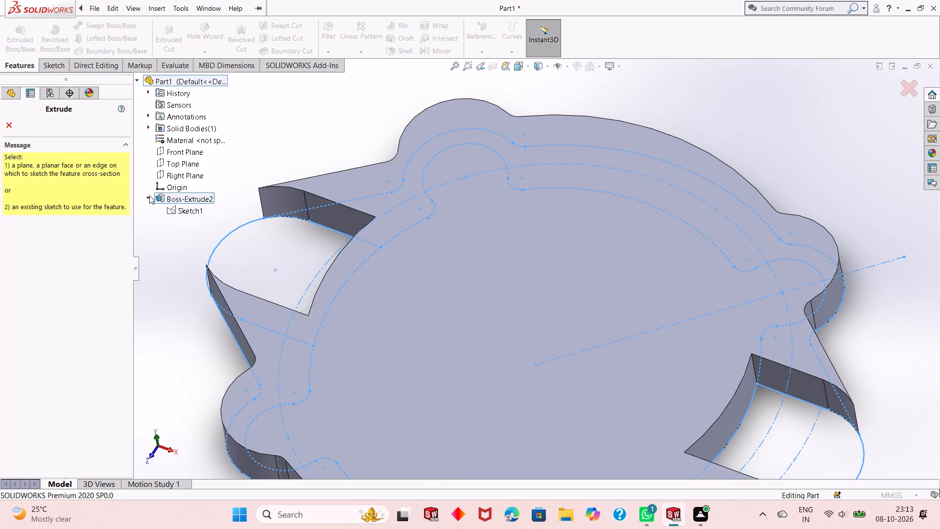
left_click(175, 210)
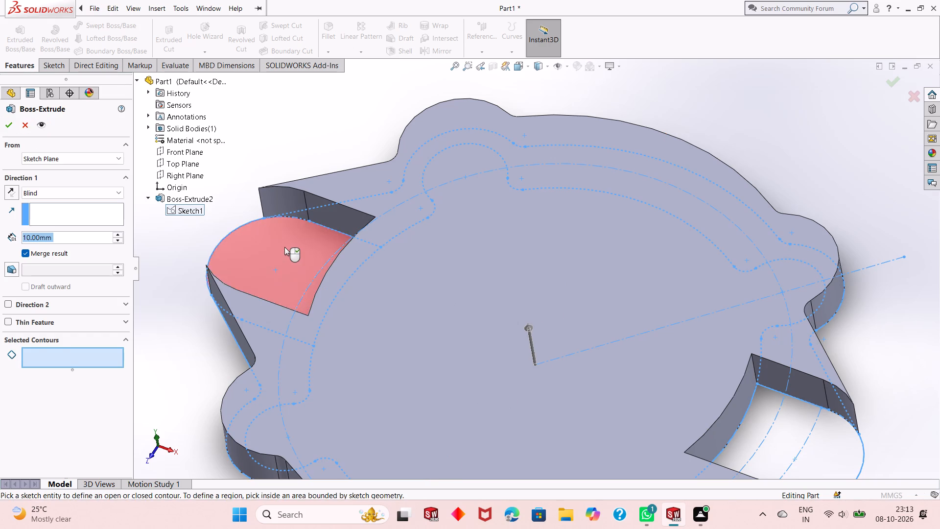
left_click(284, 247)
scroll(267, 242, "up", 4)
scroll(665, 350, "down", 1)
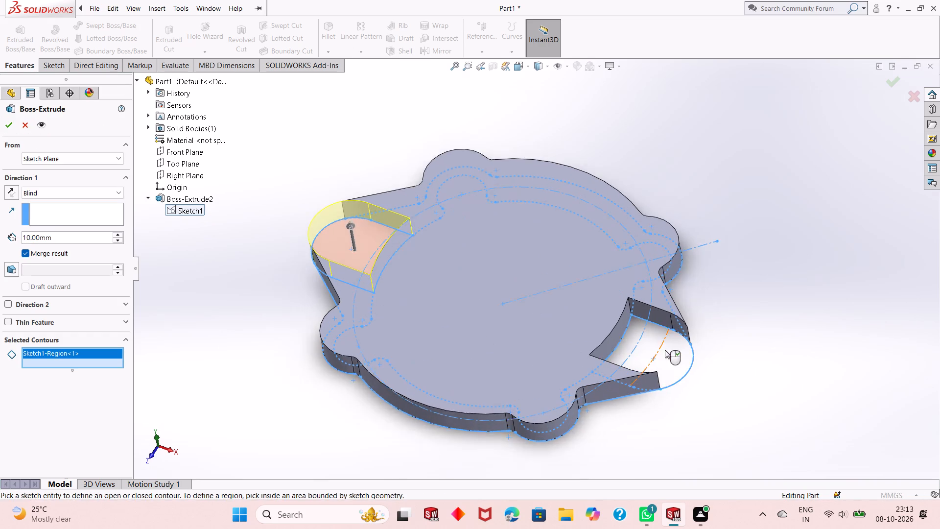
scroll(665, 350, "down", 2)
left_click(651, 348)
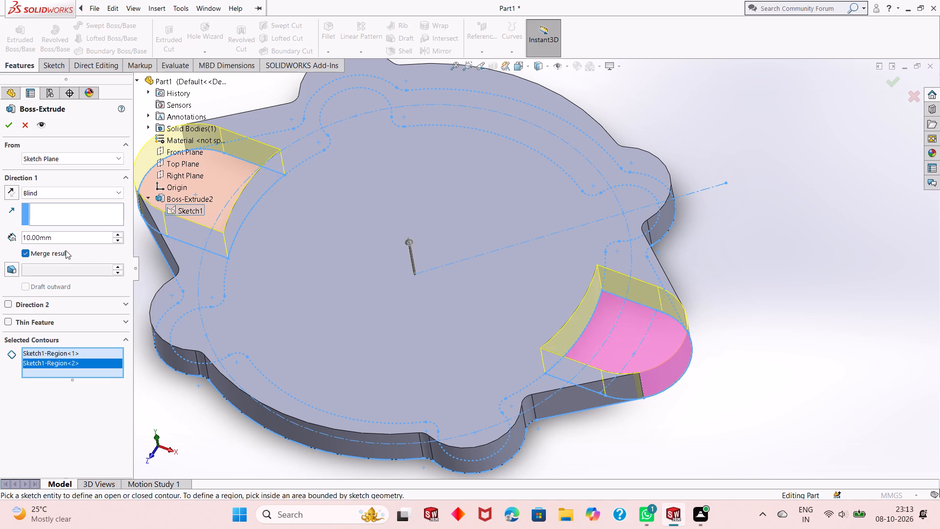
double_click(60, 239)
type("14")
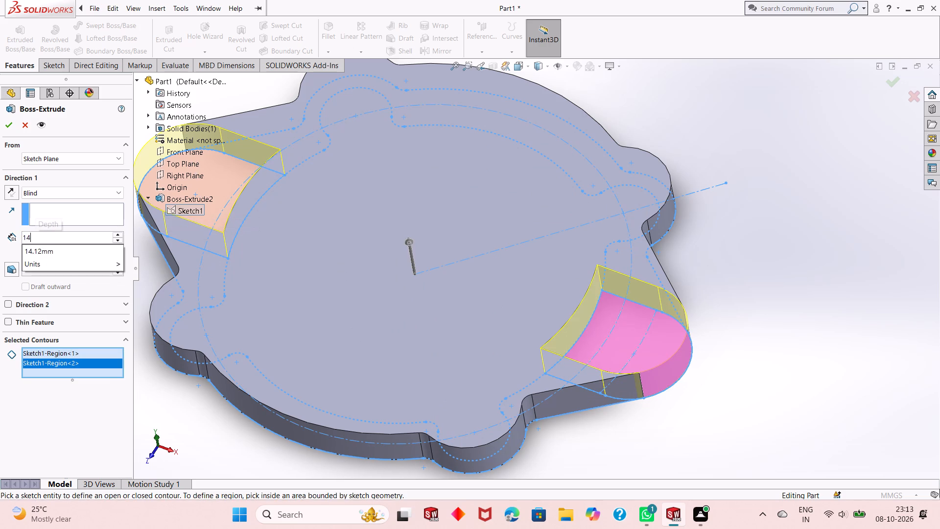
key("Return")
left_click(10, 127)
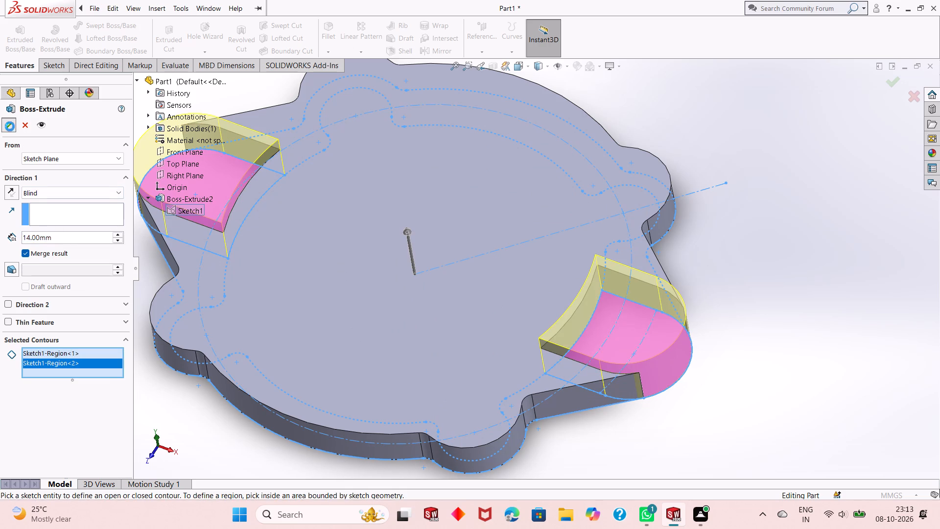
scroll(287, 256, "up", 2)
left_click(213, 263)
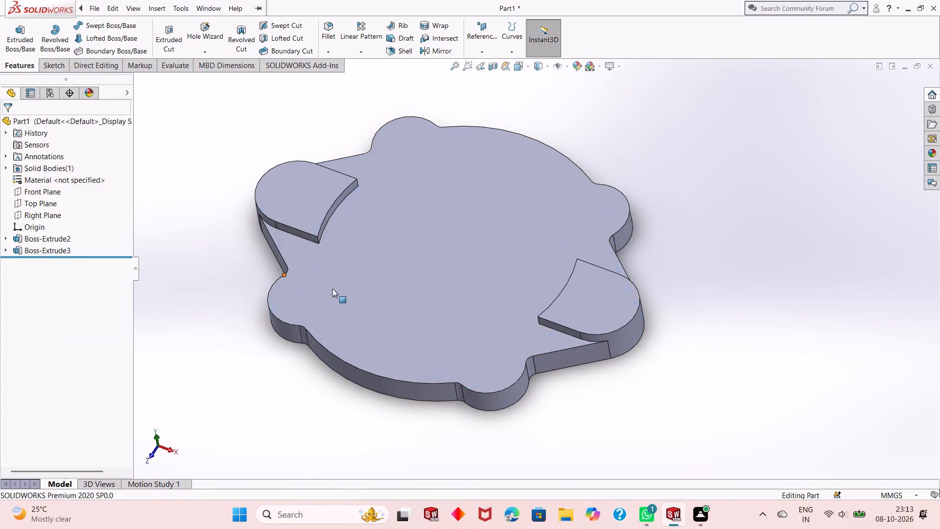
Examine the plate and its raised side ears from the side and from above.
middle_click_drag(407, 291, 421, 205)
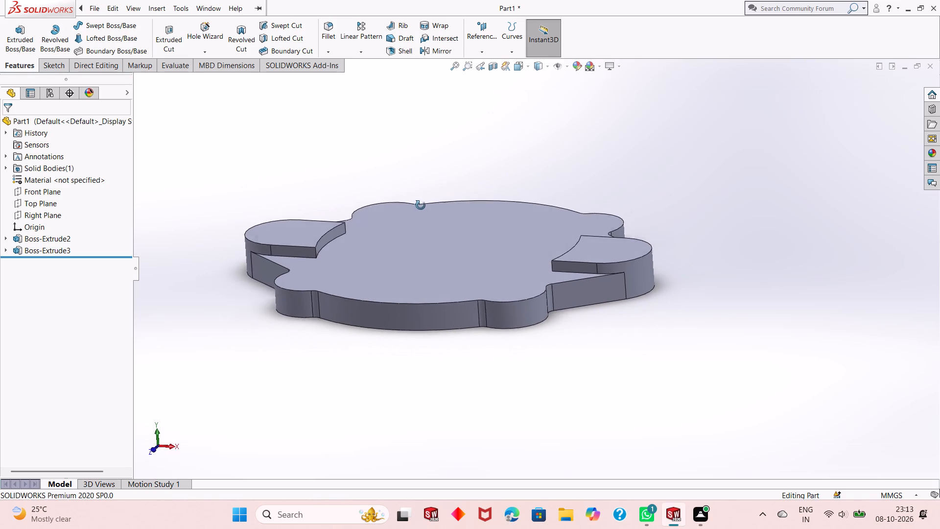
middle_click_drag(421, 205, 420, 202)
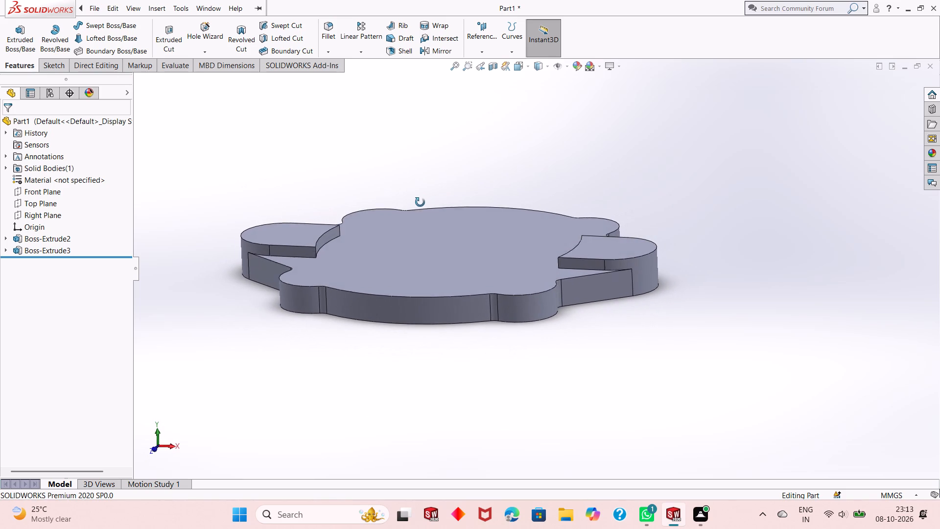
middle_click_drag(420, 202, 420, 203)
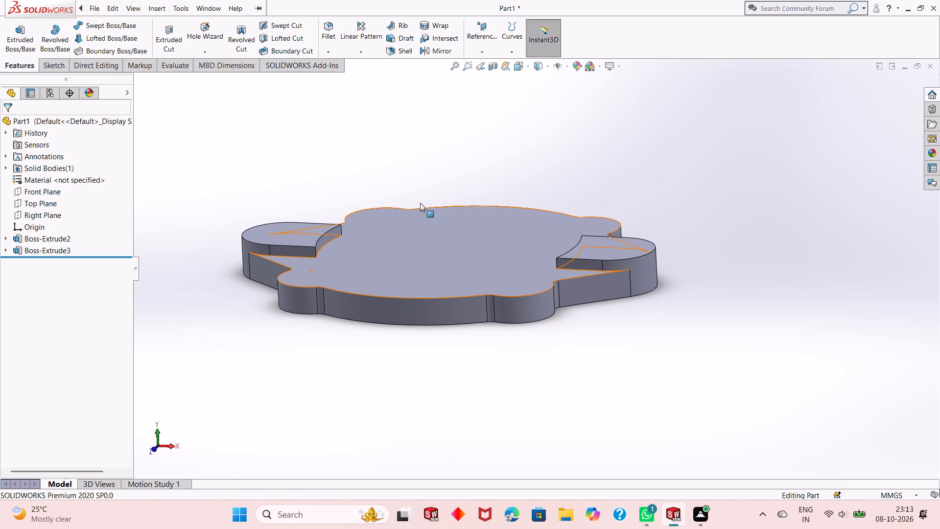
middle_click_drag(521, 197, 499, 244)
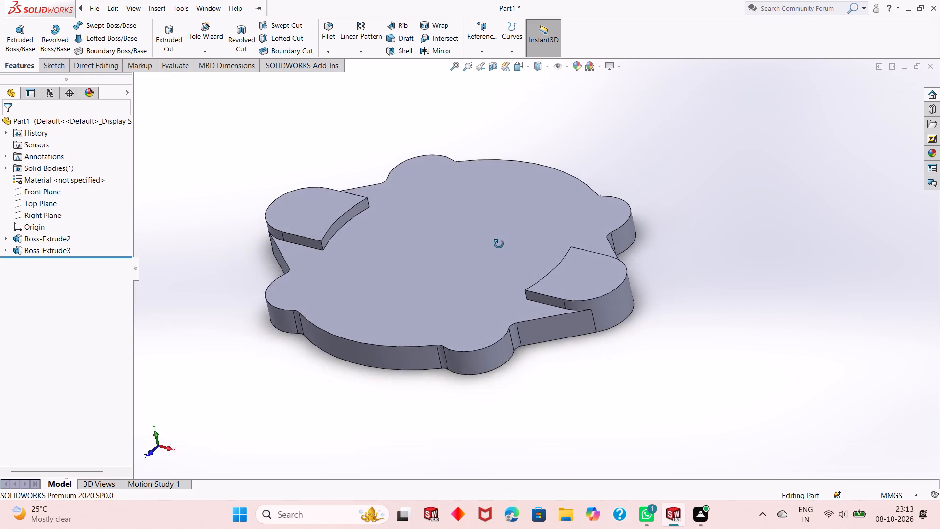
middle_click_drag(499, 244, 525, 283)
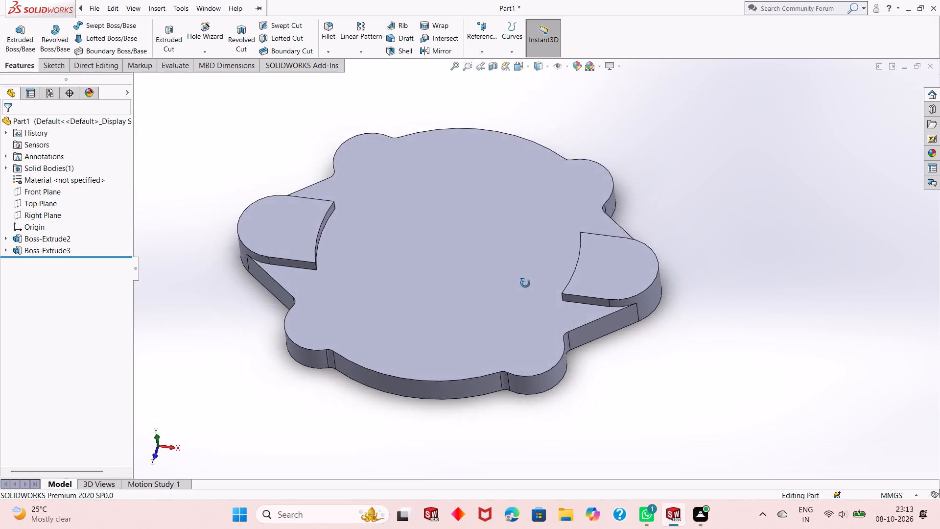
middle_click_drag(525, 283, 525, 309)
scroll(488, 226, "down", 2)
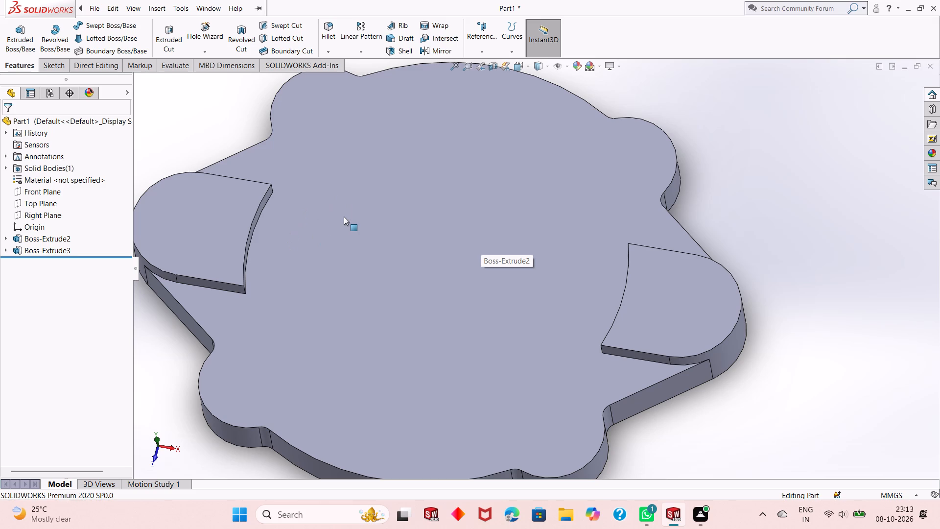
middle_click_drag(347, 218, 359, 197)
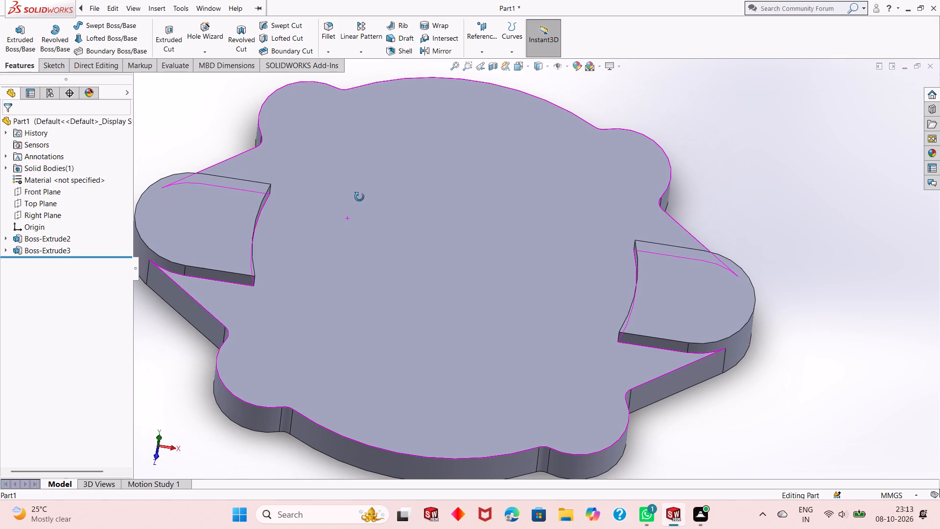
middle_click_drag(359, 197, 344, 232)
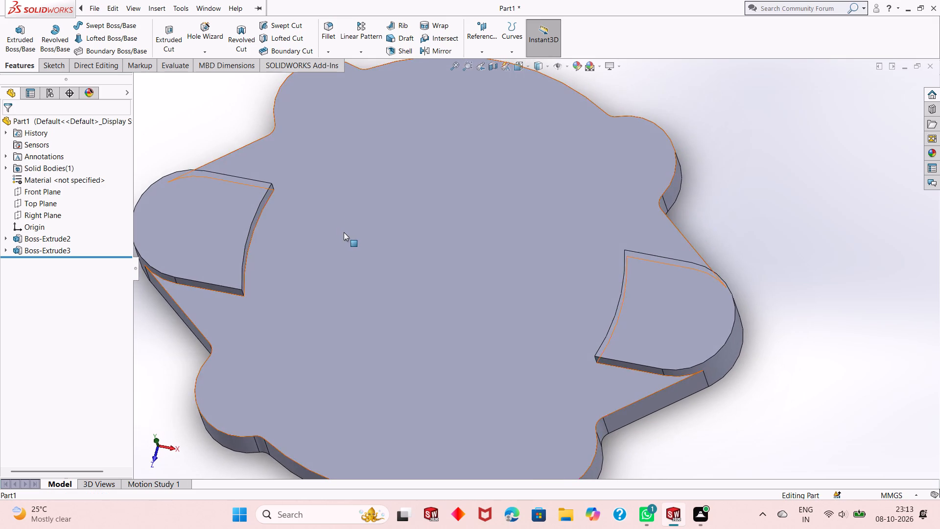
scroll(344, 232, "up", 2)
scroll(475, 238, "down", 1)
Open a new sketch on the top face of the main plate and view it face-on.
left_click(470, 239)
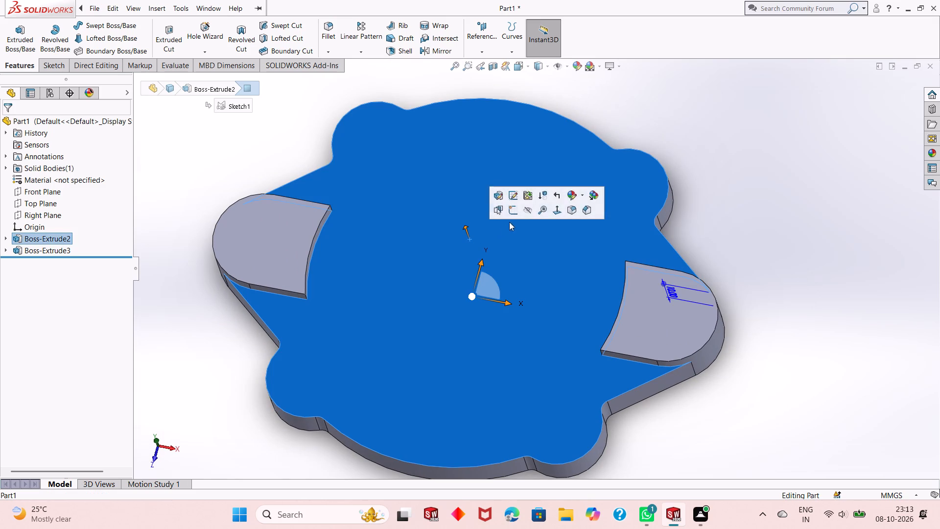
left_click(516, 212)
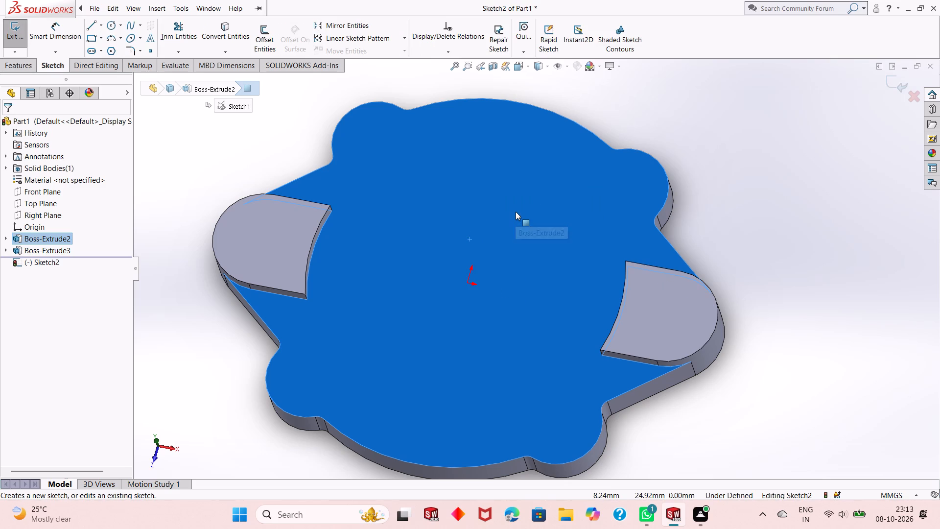
key("ctrl+8")
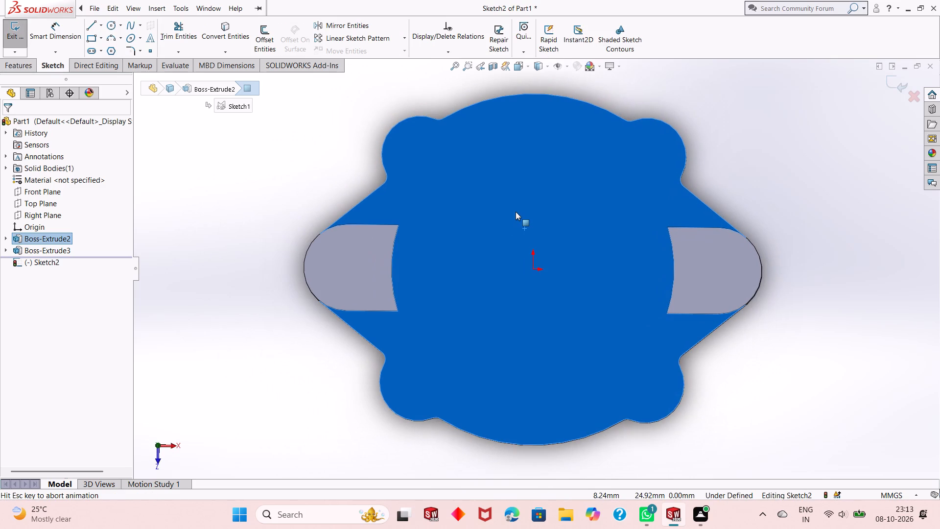
left_click(768, 213)
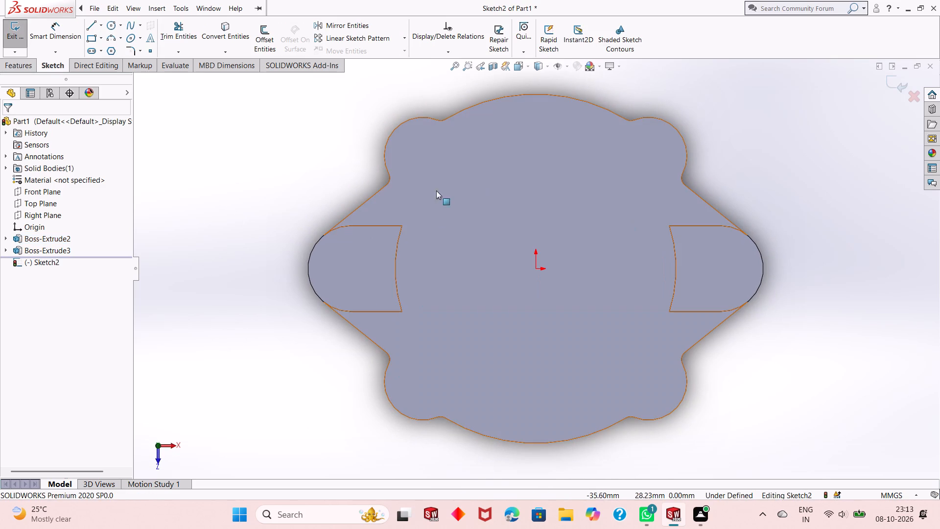
Sketch a circle centred on the origin and dimension its diameter to 95 mm.
left_click(111, 26)
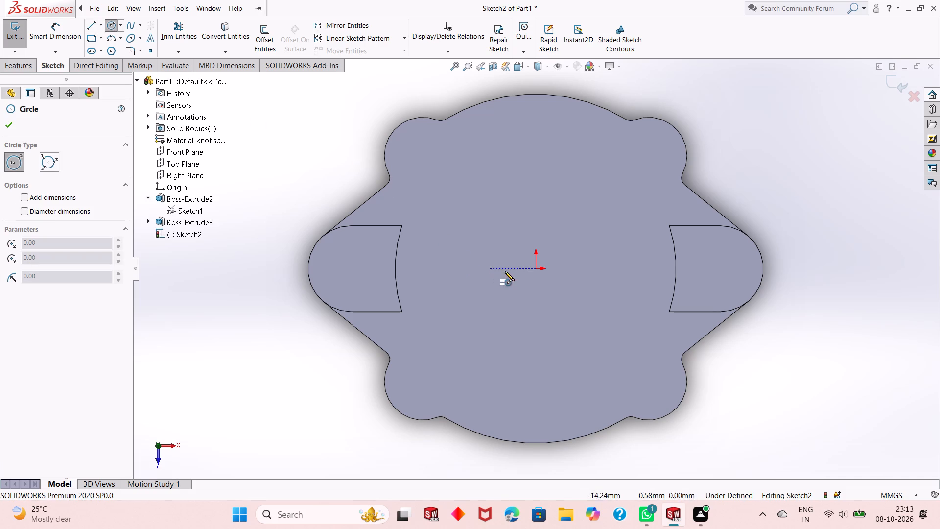
left_click(536, 267)
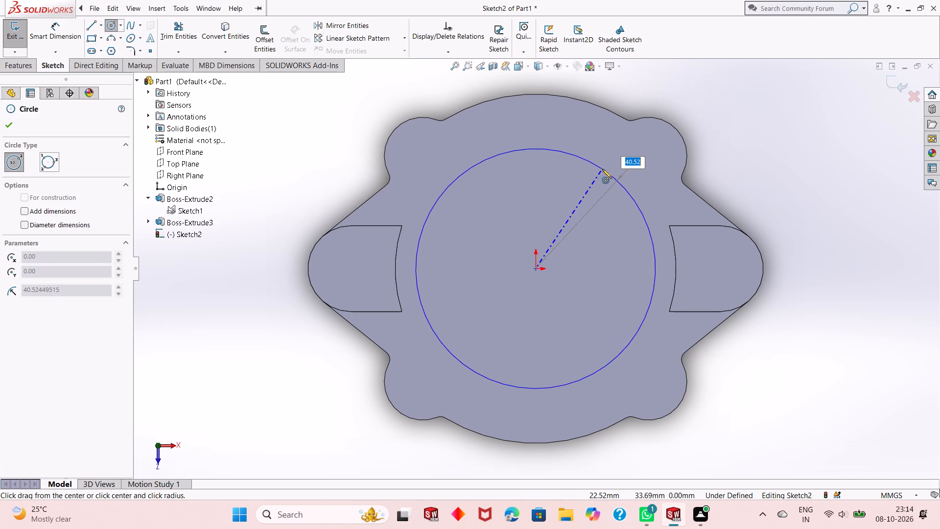
left_click(602, 169)
right_click(282, 141)
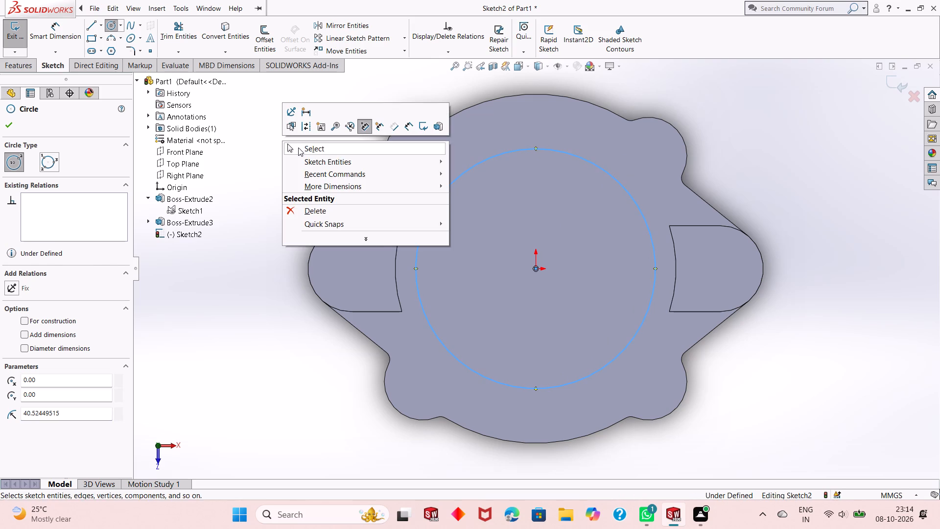
left_click(298, 147)
left_click(62, 37)
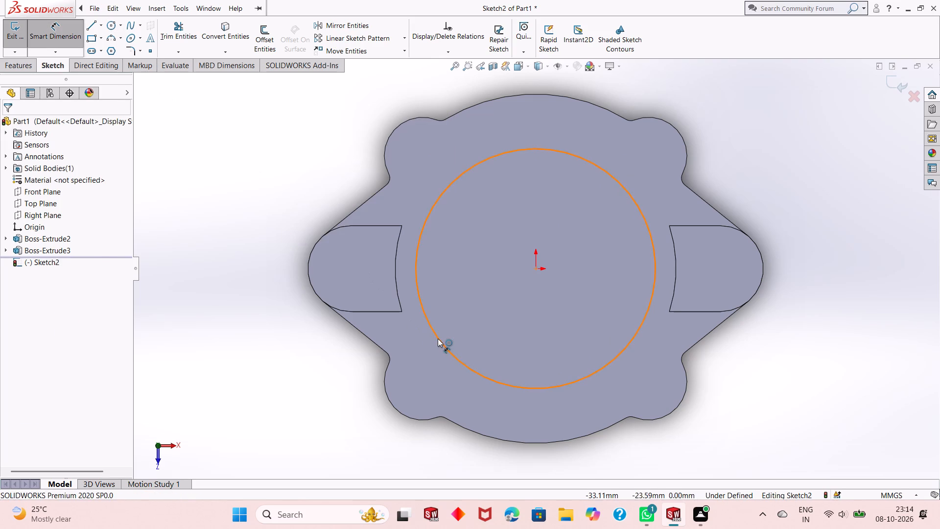
left_click(438, 339)
left_click(318, 417)
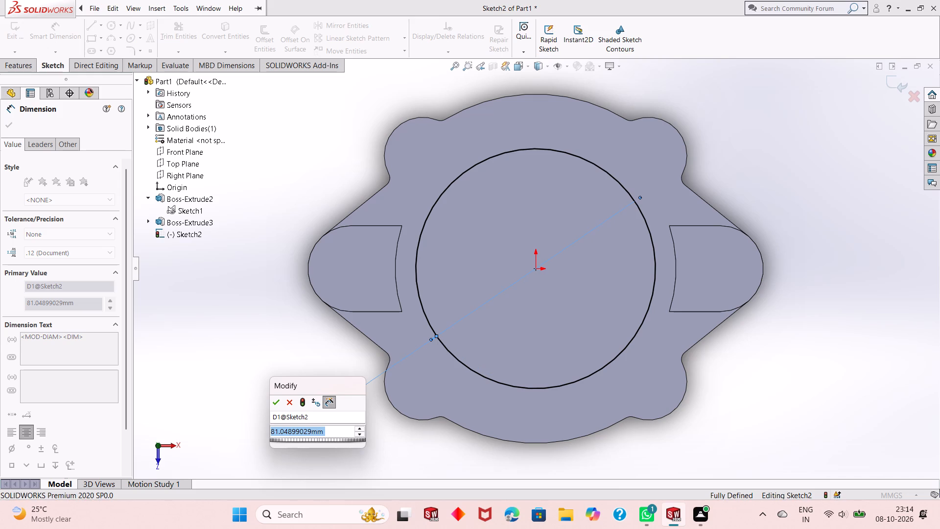
type("47.5+47.5")
key("Return")
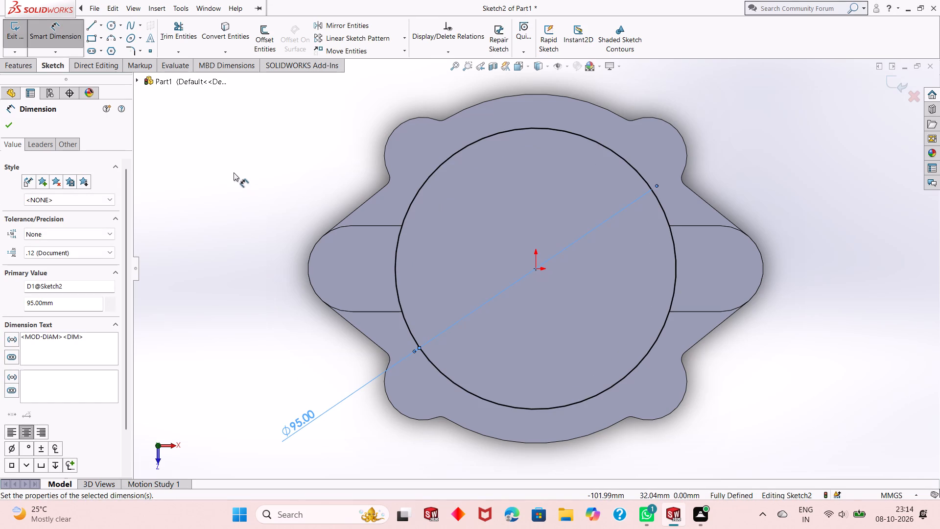
right_click(218, 154)
left_click(244, 191)
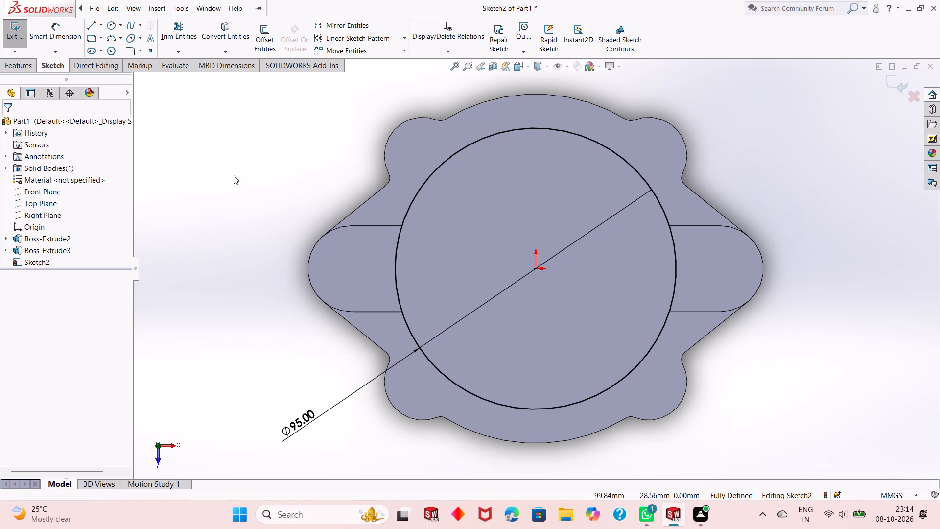
Sketch a circle concentric with the upper-left lug and set its diameter to 18 mm.
left_click(108, 26)
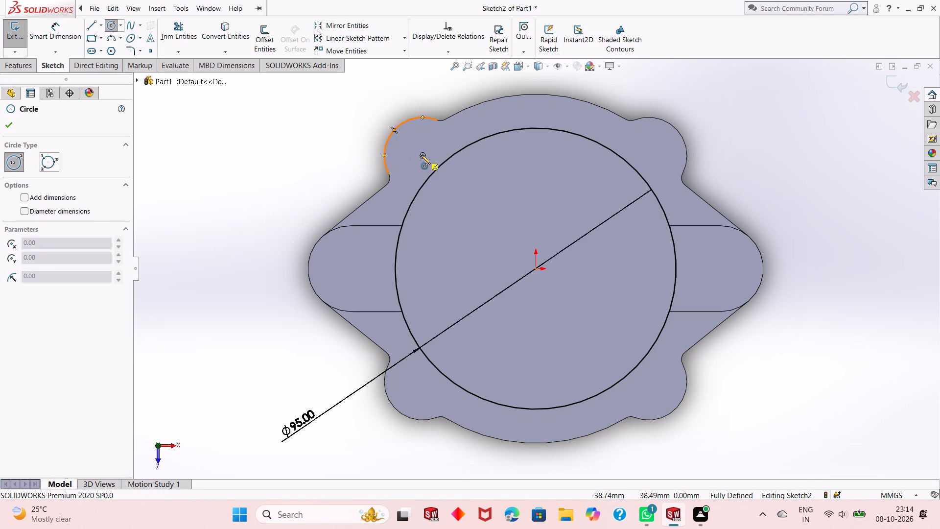
left_click(421, 155)
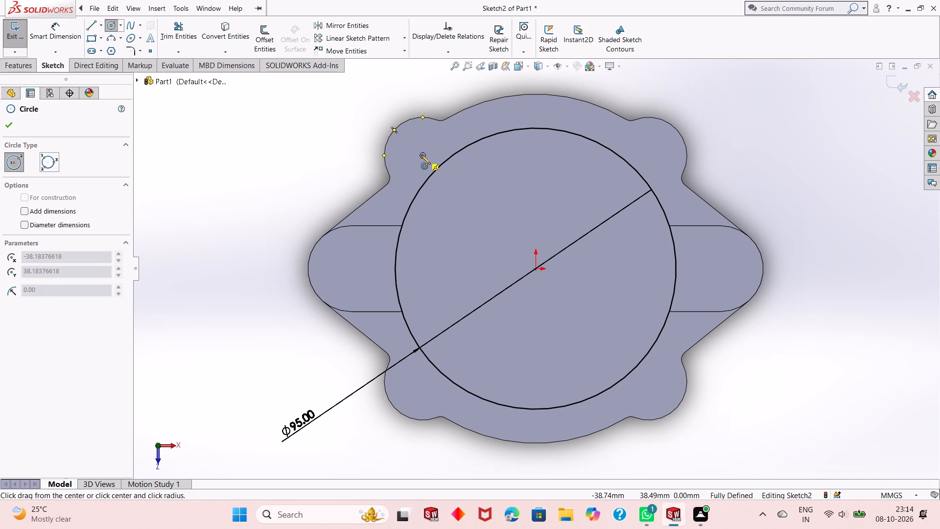
left_click(422, 130)
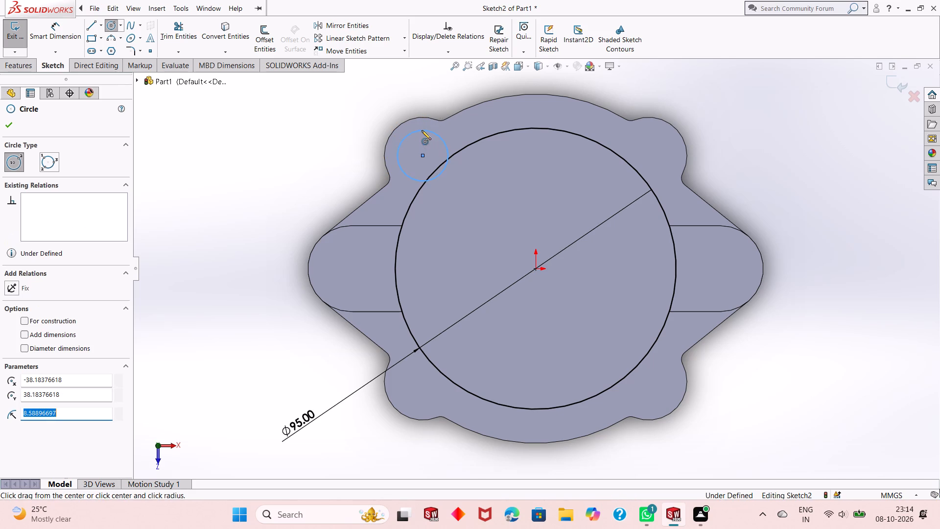
left_click(51, 31)
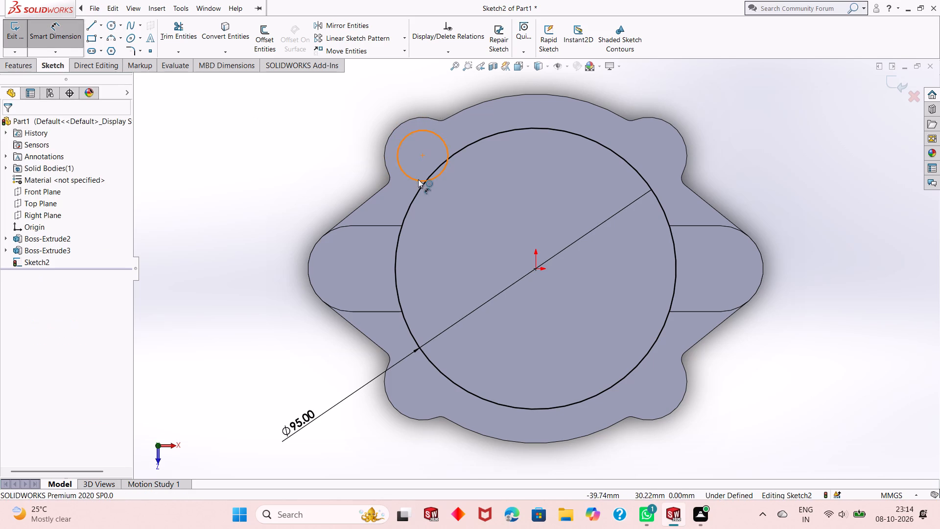
left_click(413, 177)
left_click(318, 196)
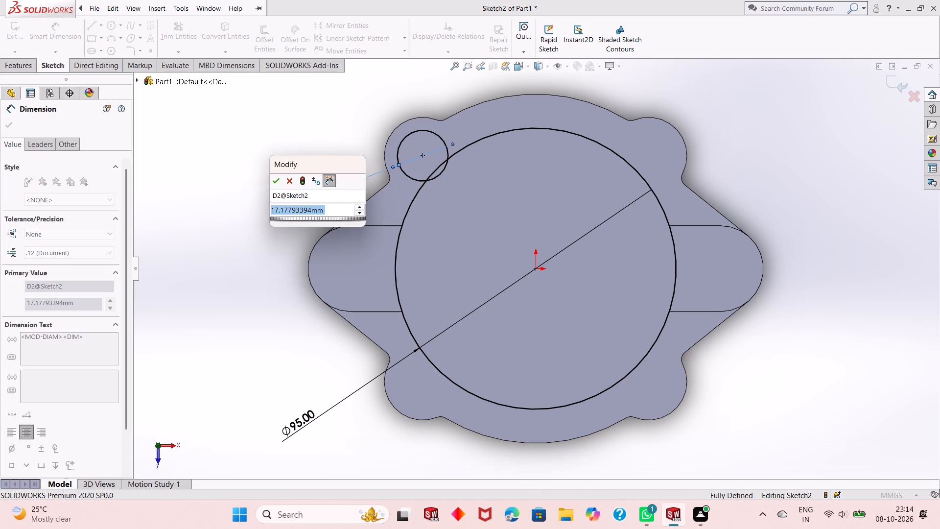
type("18")
key("Return")
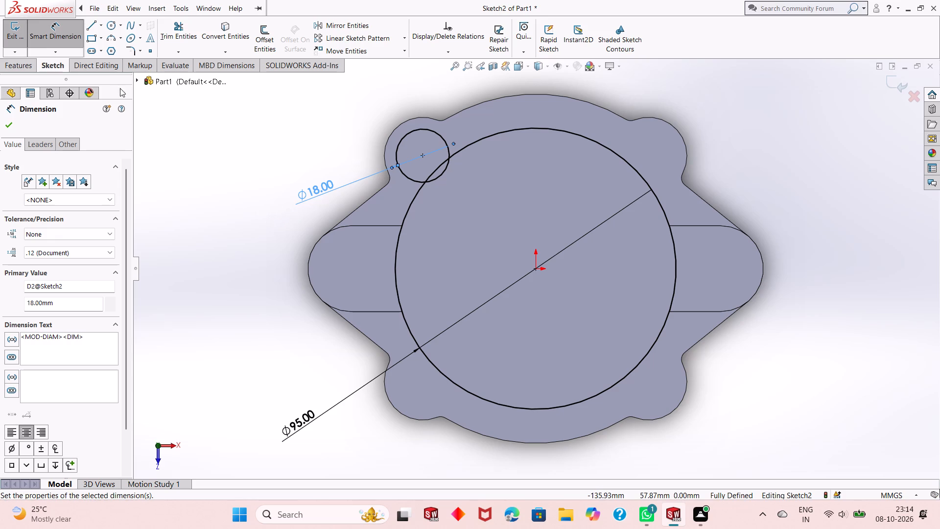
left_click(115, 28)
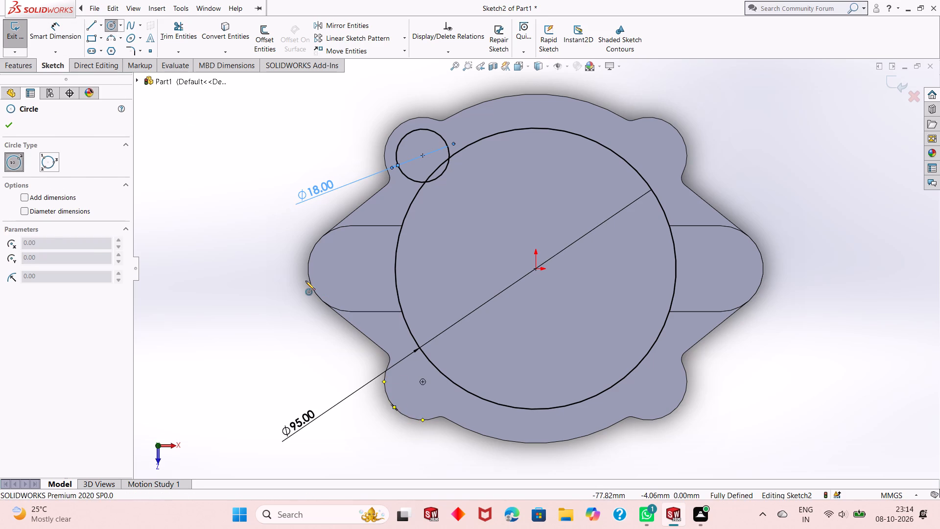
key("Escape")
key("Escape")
Circular-pattern the 18 mm circle around the origin with 4 equally spaced instances over 360 degrees.
left_click(409, 181)
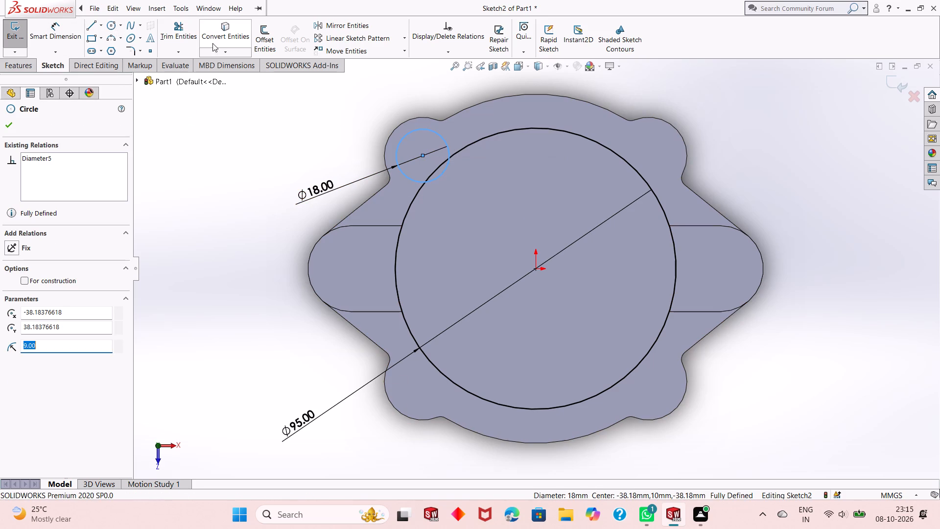
left_click(403, 40)
left_click(400, 65)
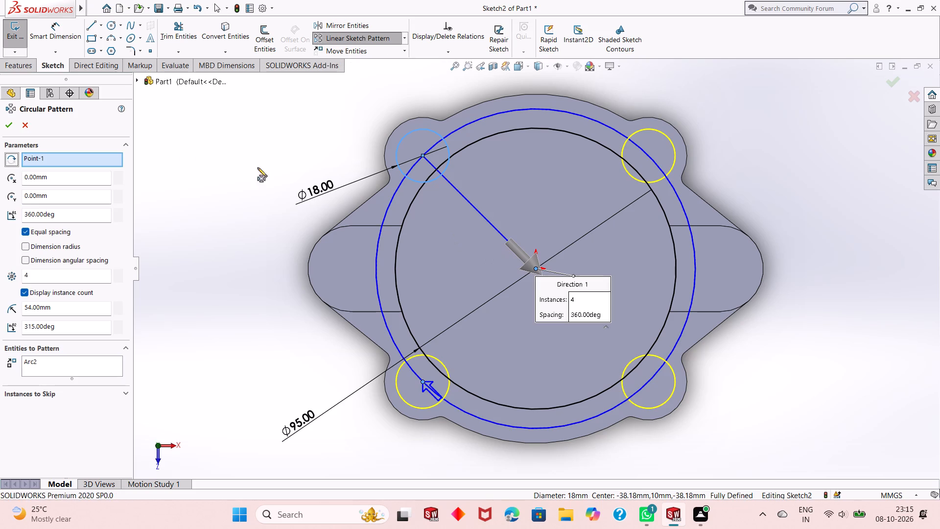
left_click(13, 131)
right_click(187, 126)
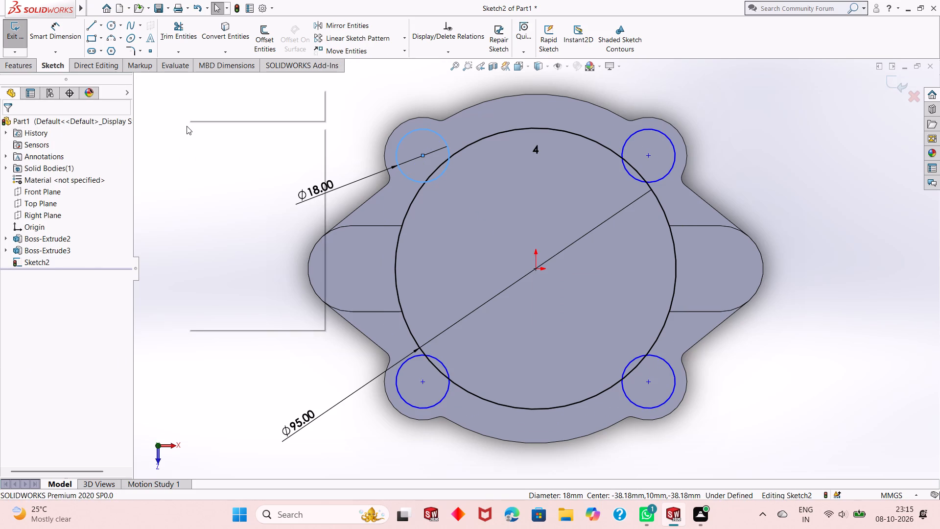
left_click(150, 172)
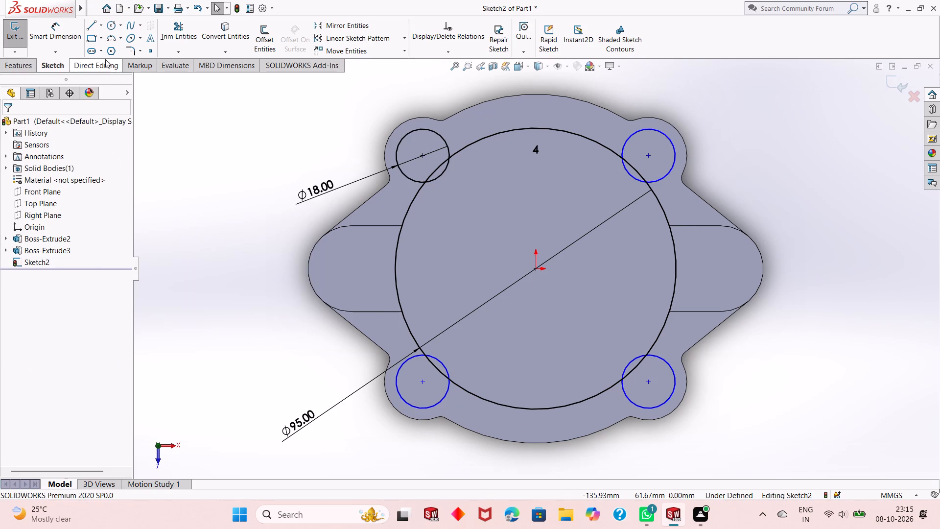
Dimension the horizontal distance between the origin and the lower-left patterned circle's centre, accepting the current value.
left_click(72, 40)
left_click(534, 270)
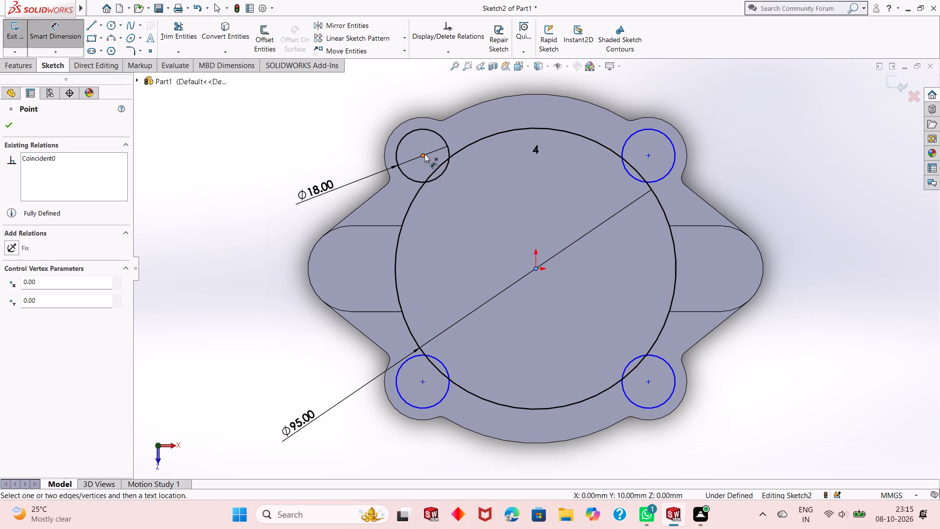
left_click(422, 384)
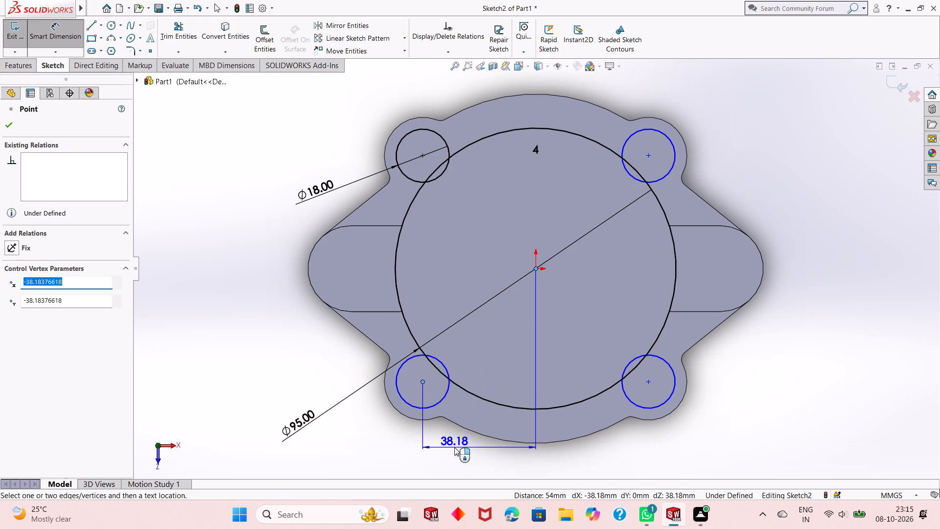
left_click(454, 447)
key("Return")
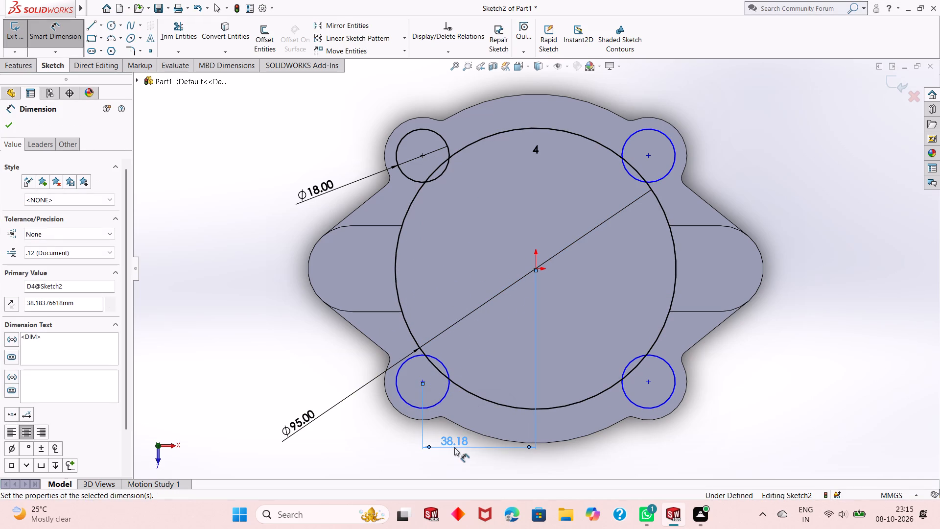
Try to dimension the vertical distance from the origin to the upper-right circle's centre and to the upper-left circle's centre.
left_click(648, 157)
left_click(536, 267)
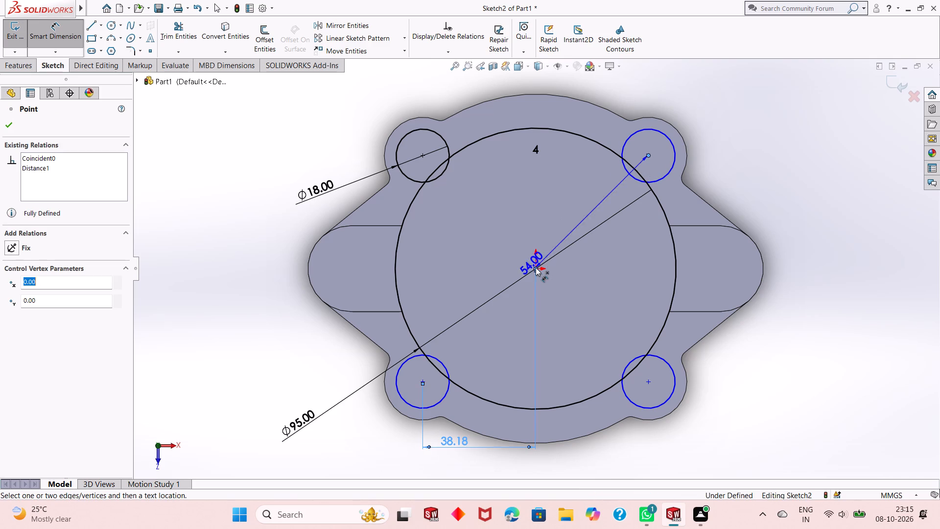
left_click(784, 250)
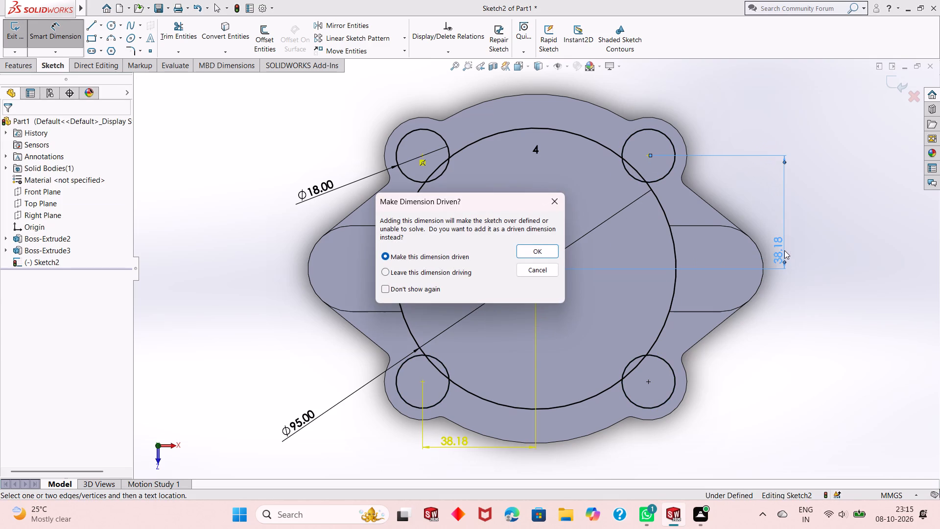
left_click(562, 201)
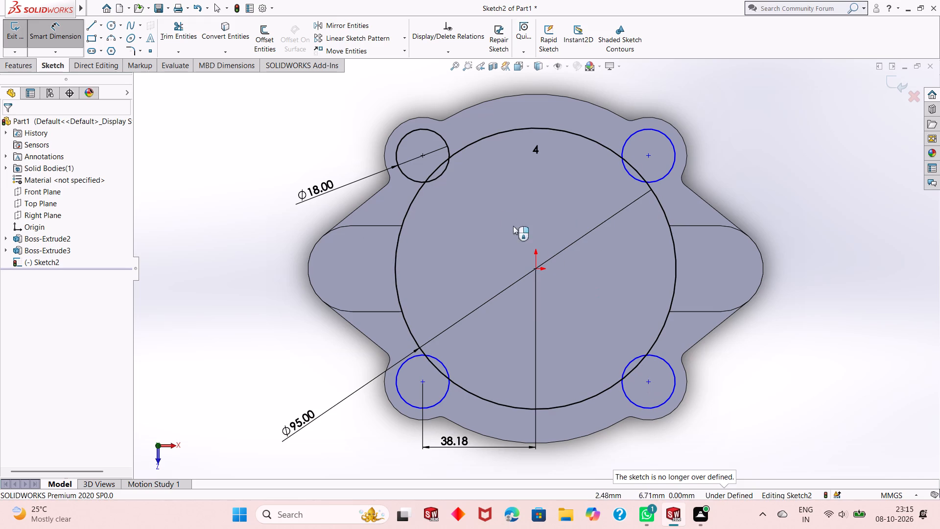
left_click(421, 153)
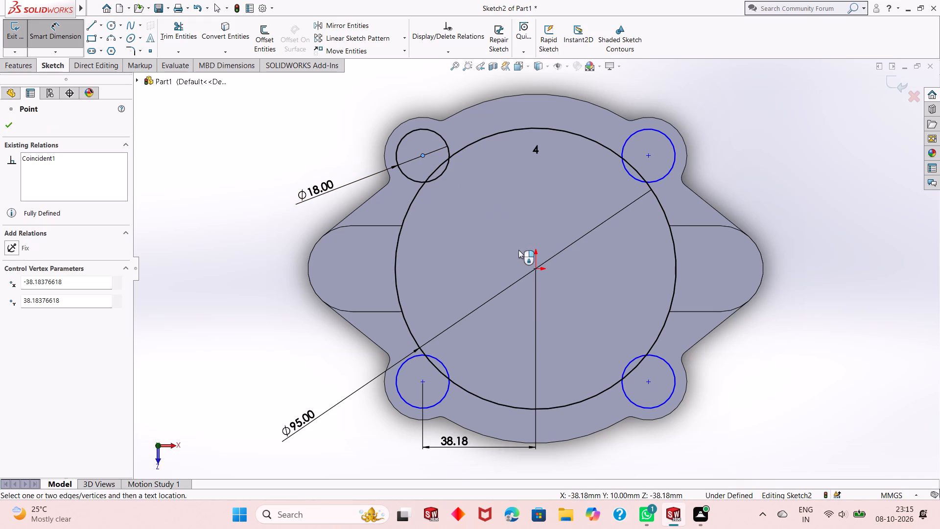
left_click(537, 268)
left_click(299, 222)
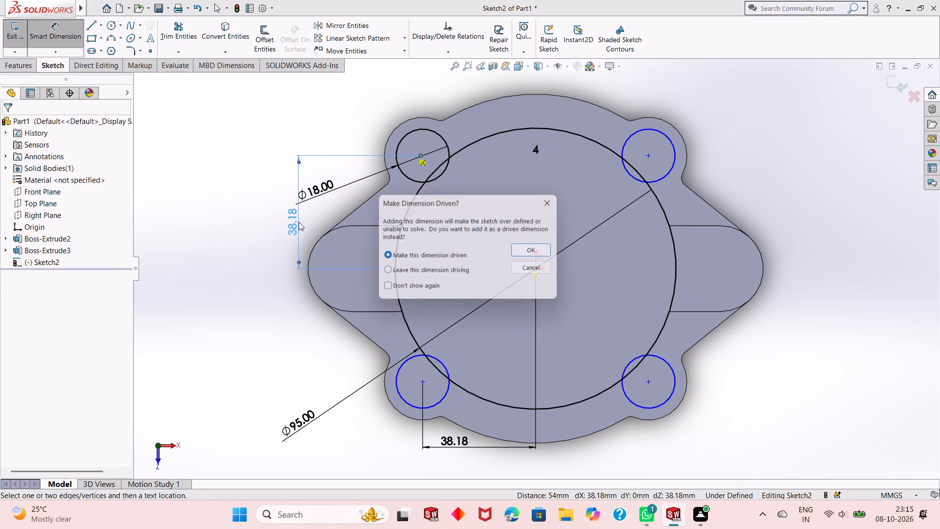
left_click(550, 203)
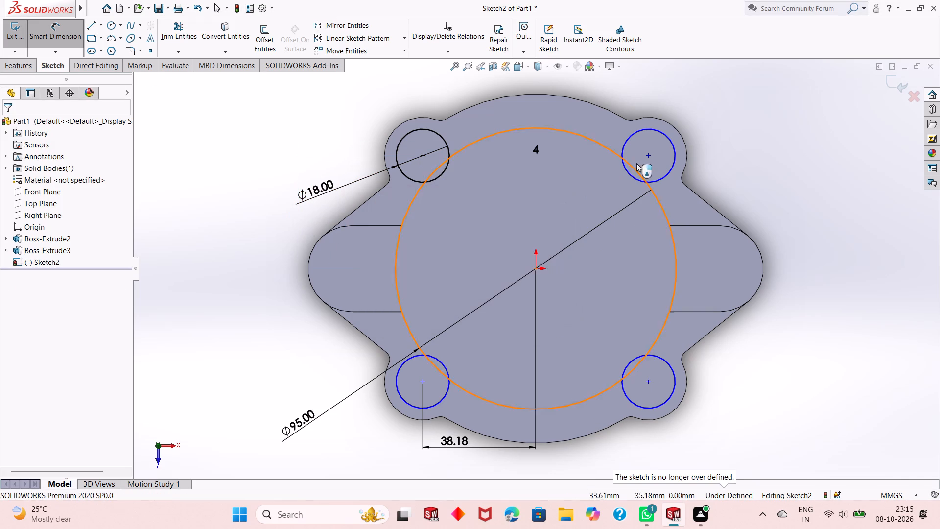
Dimension the vertical distance between the centres of the upper-right and lower-right circles, accepting the current value.
left_click(649, 157)
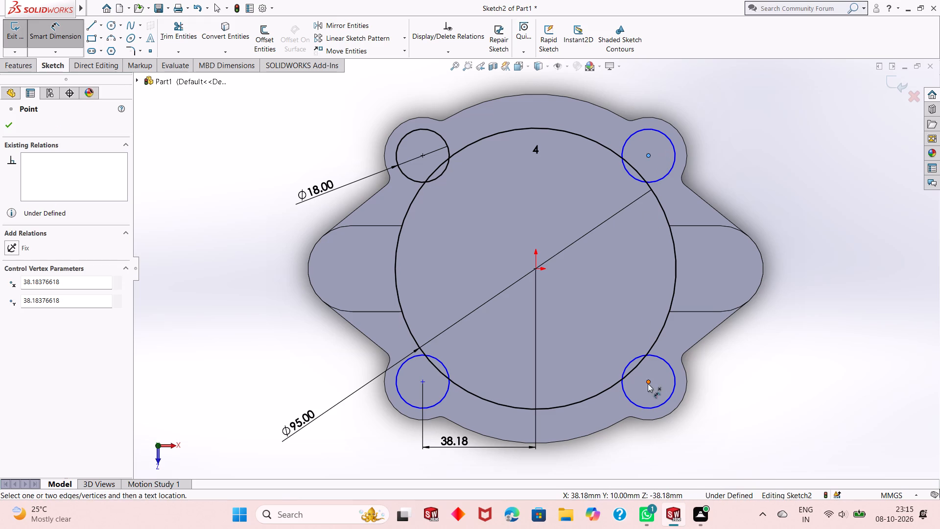
left_click(649, 383)
left_click(776, 380)
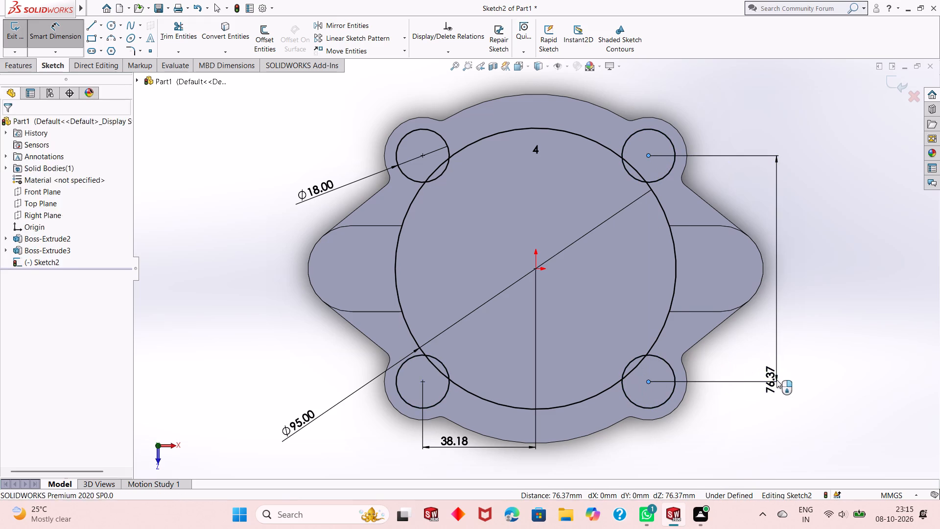
key("Return")
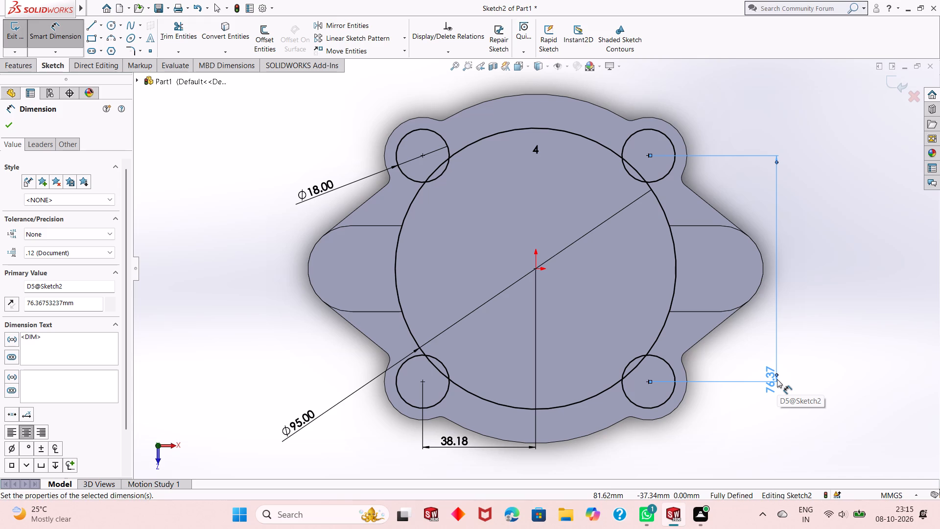
right_click(195, 210)
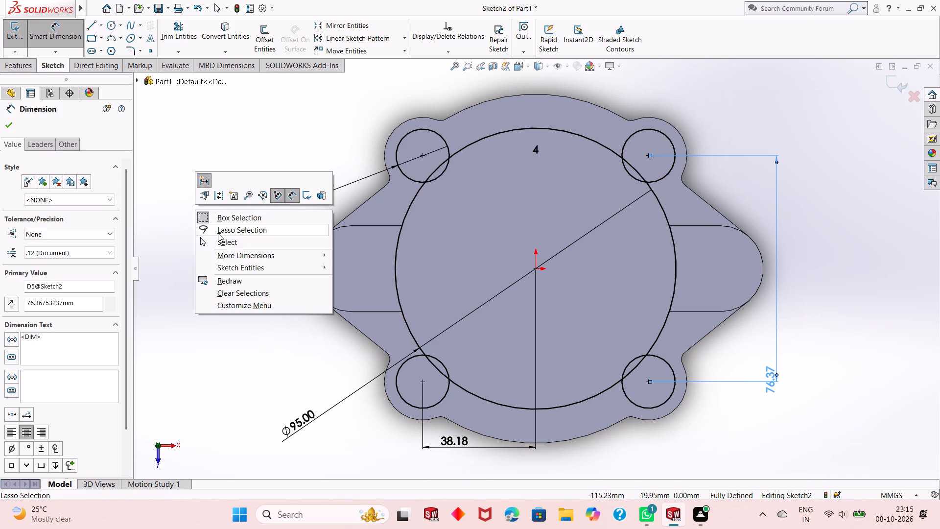
left_click(218, 238)
Trim away the arcs of the four 18 mm circles that lie inside the 95 mm circle.
scroll(459, 279, "up", 4)
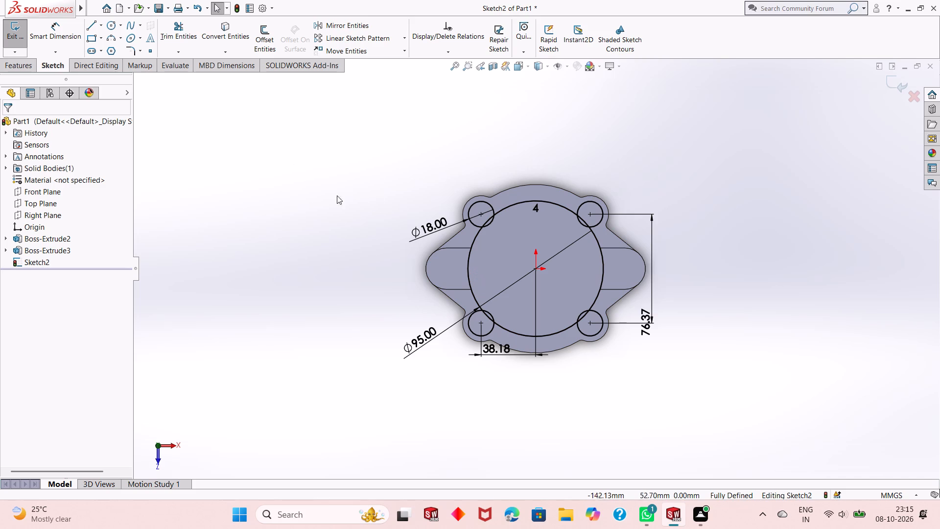
scroll(497, 263, "down", 3)
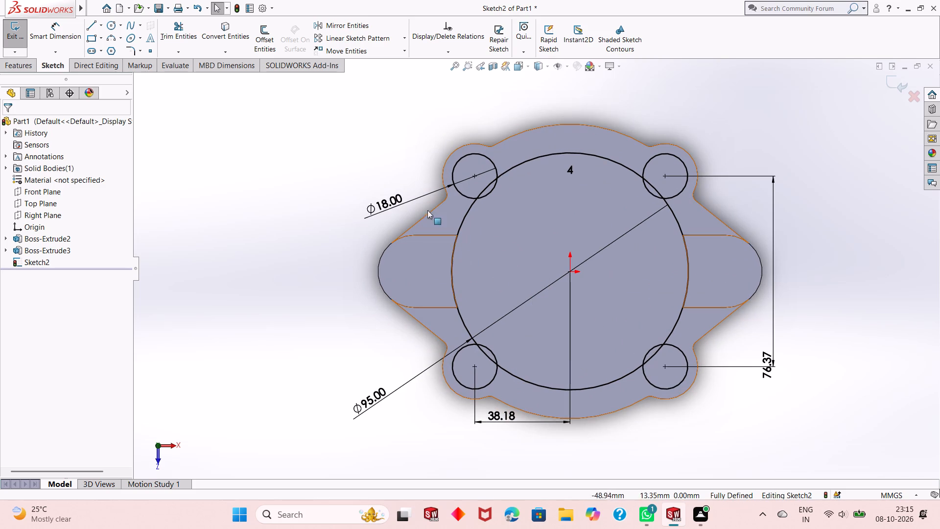
left_click(188, 32)
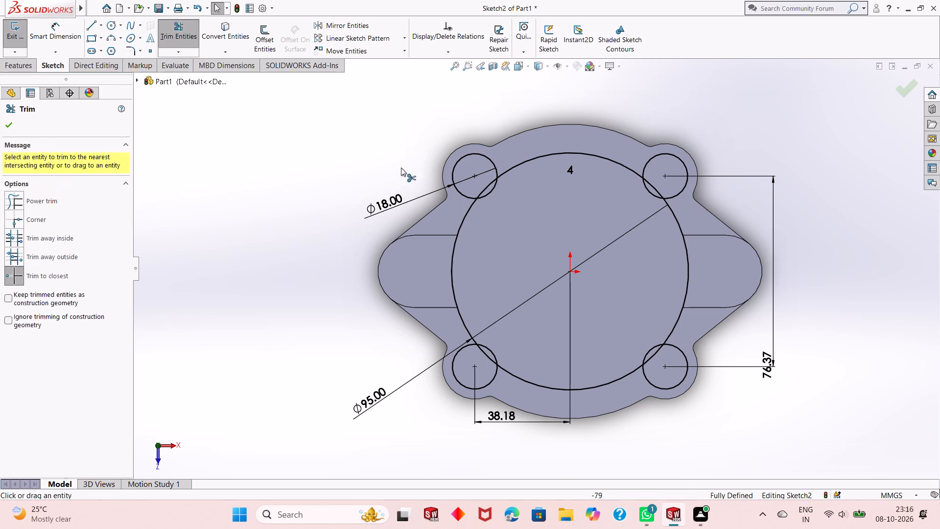
left_click(491, 191)
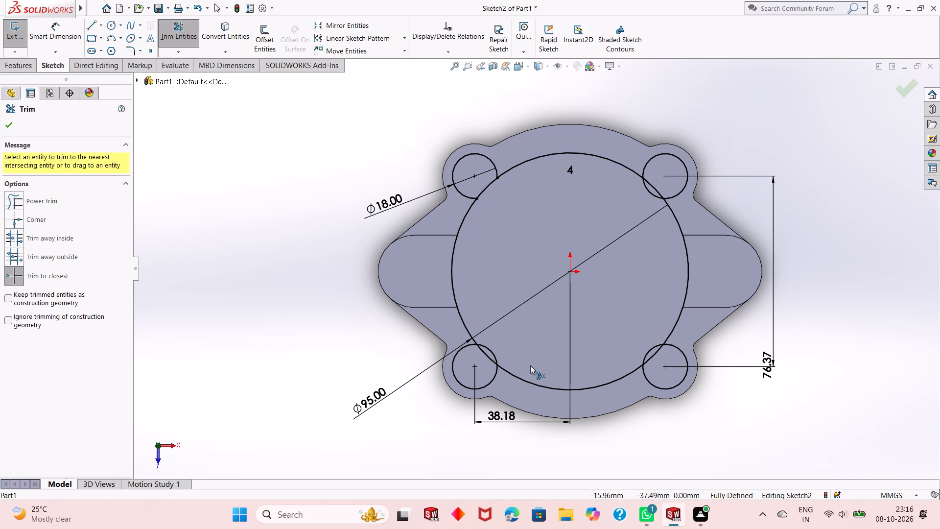
left_click(496, 354)
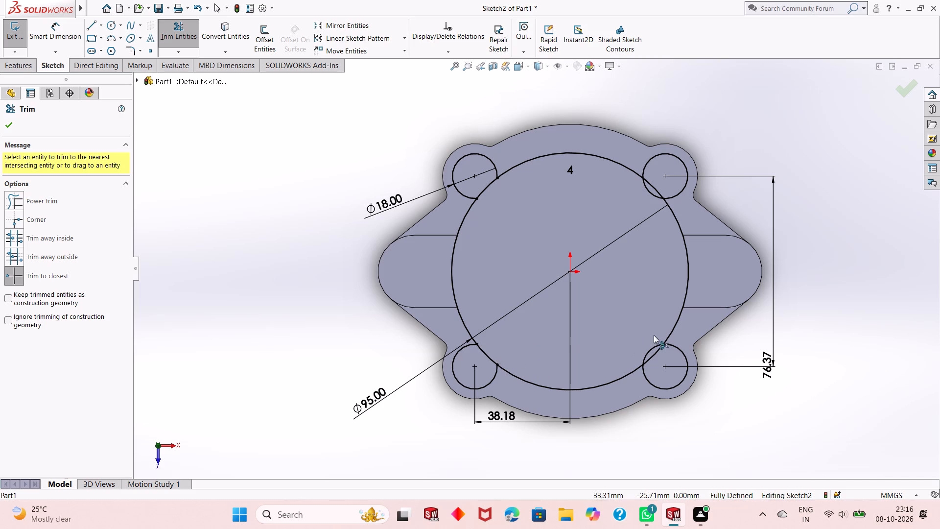
left_click(654, 345)
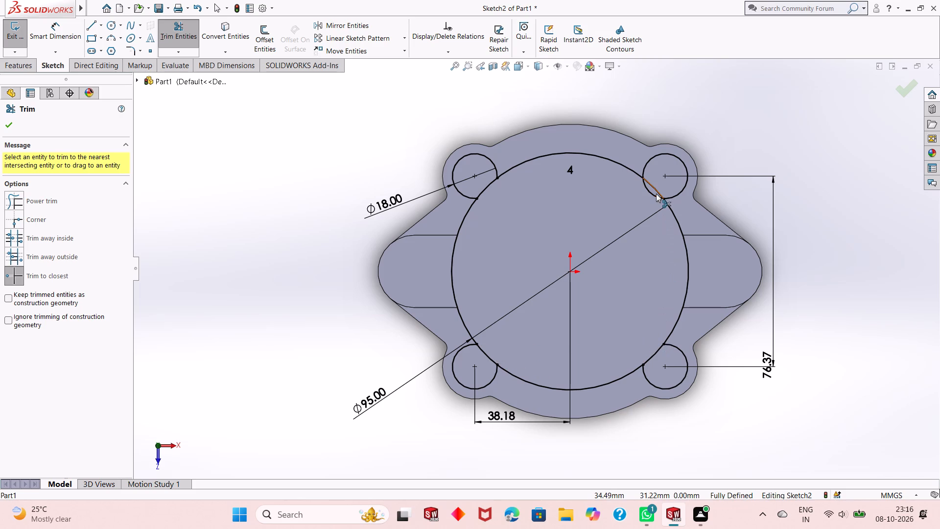
left_click(654, 196)
right_click(216, 151)
left_click(237, 184)
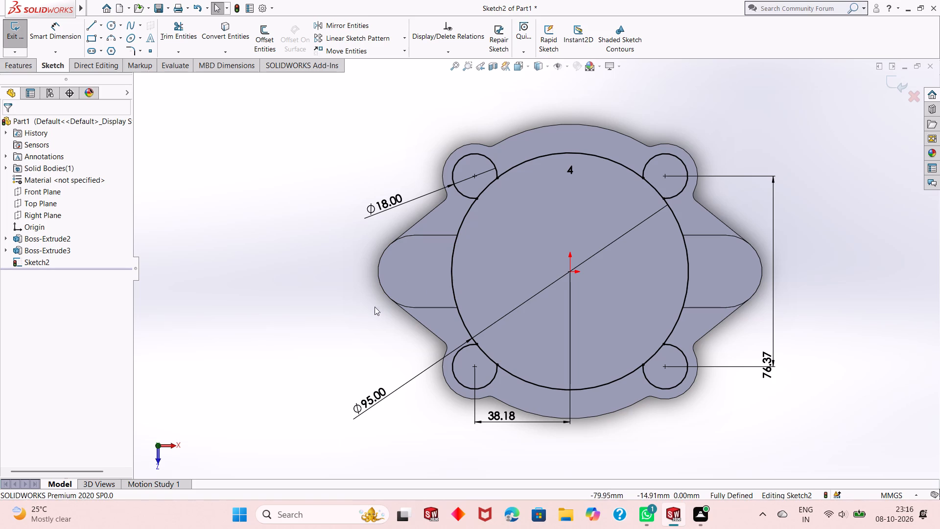
Extrude the 95 mm circle region and the four 18 mm lug regions as a 12 mm blind boss merged with the plate.
left_click(23, 64)
left_click(26, 42)
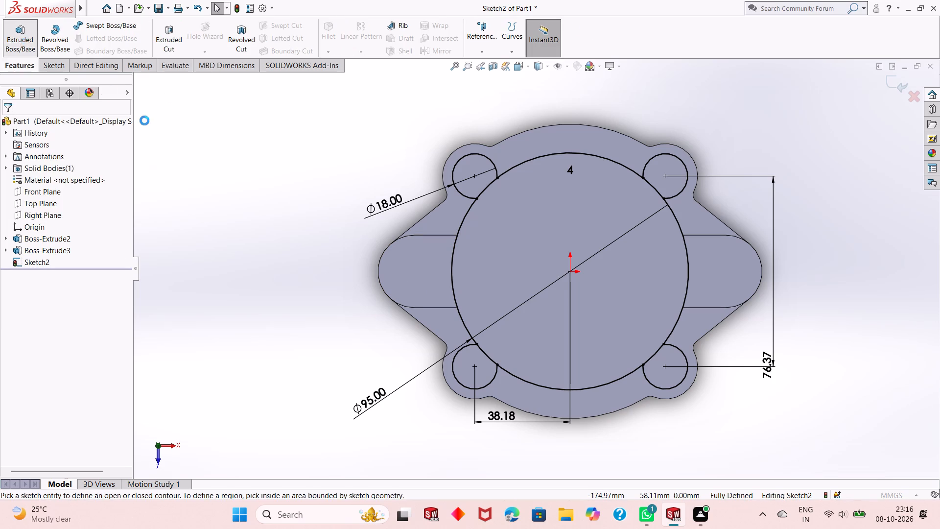
middle_click_drag(351, 309, 362, 185)
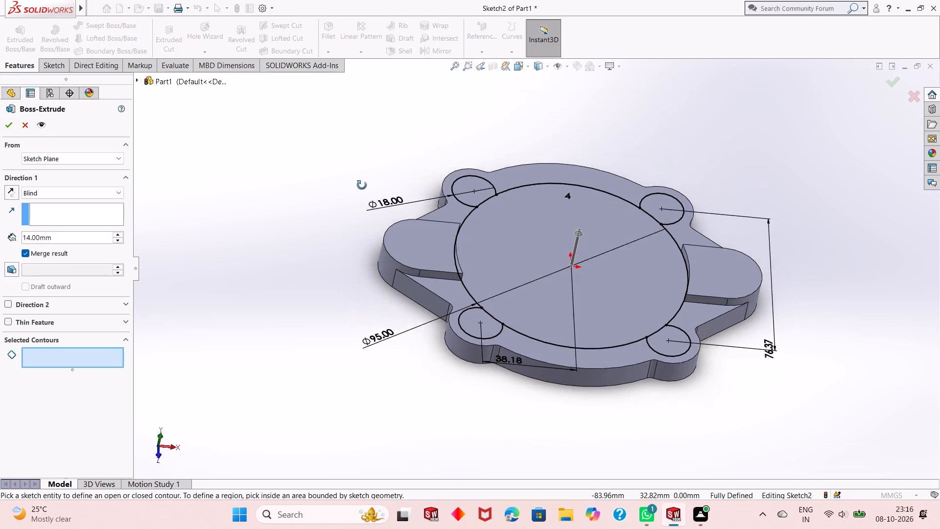
middle_click_drag(362, 185, 329, 178)
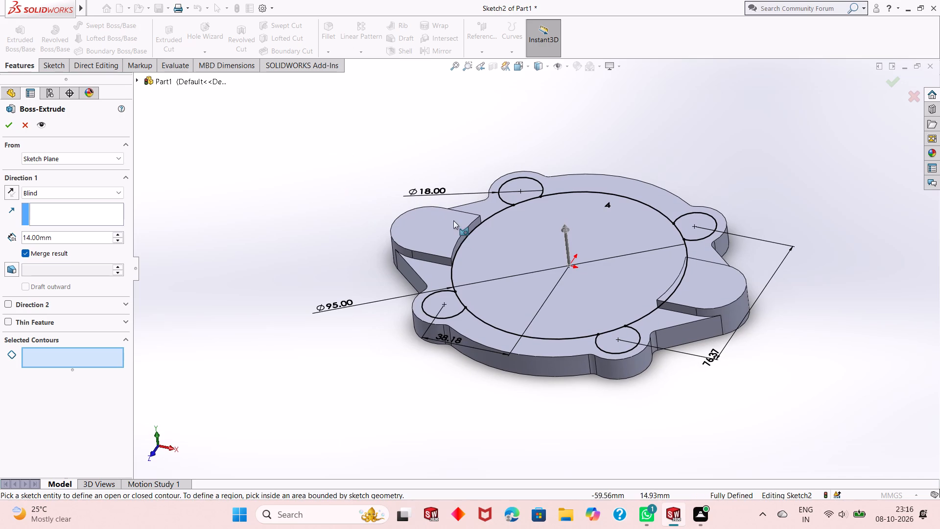
left_click(493, 243)
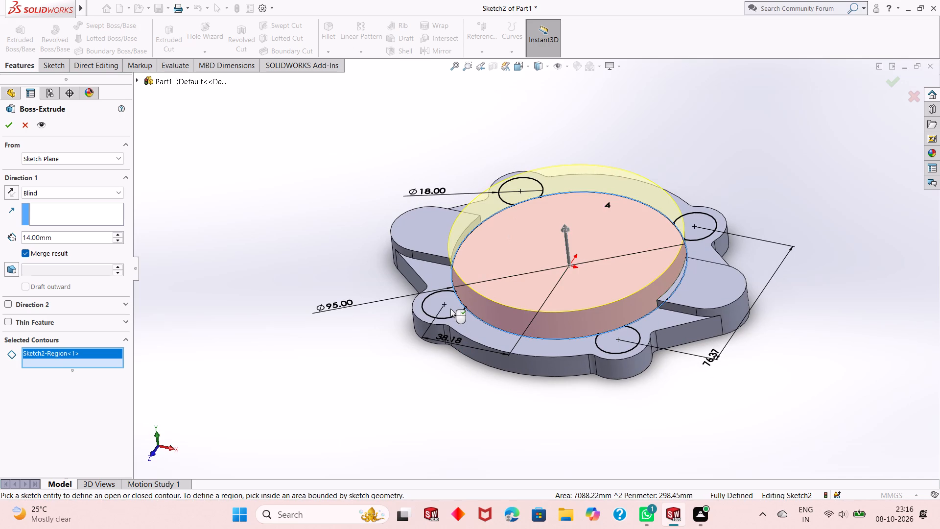
left_click(450, 309)
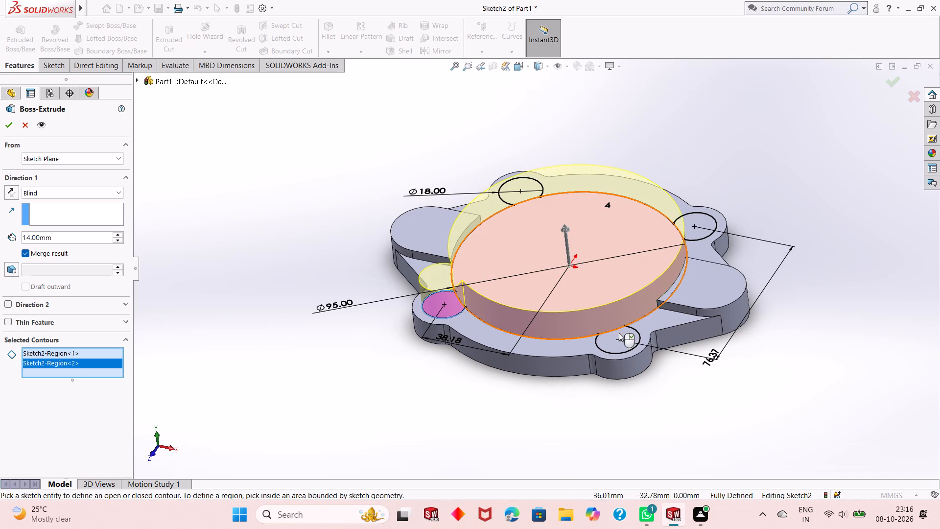
left_click(620, 334)
left_click(702, 232)
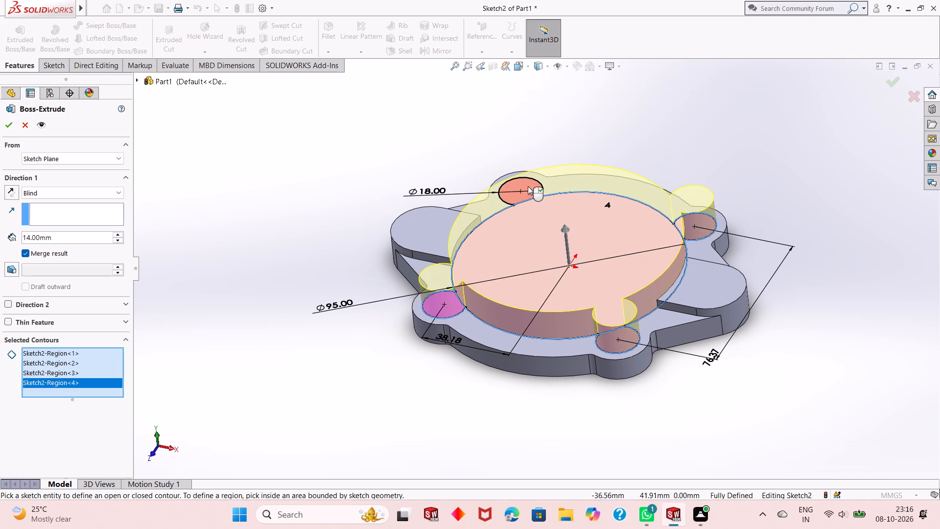
left_click(528, 186)
double_click(60, 240)
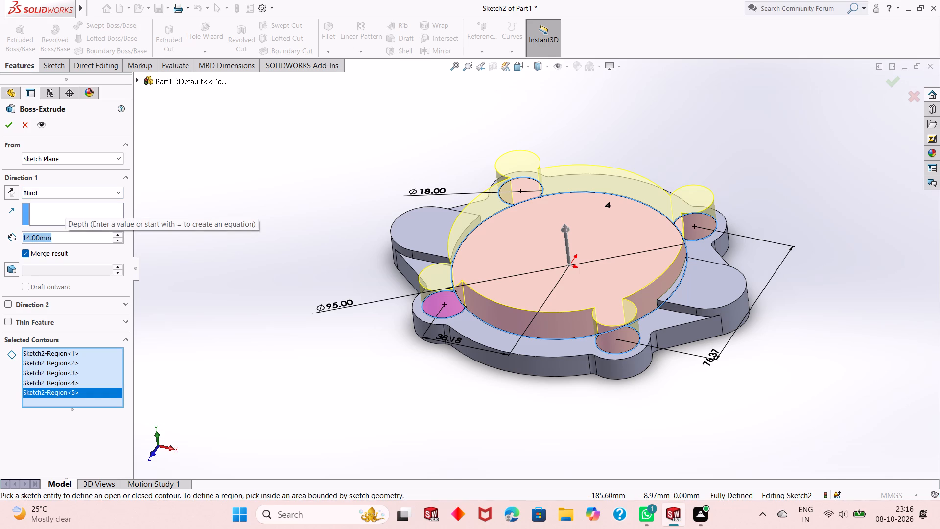
type("12")
key("Return")
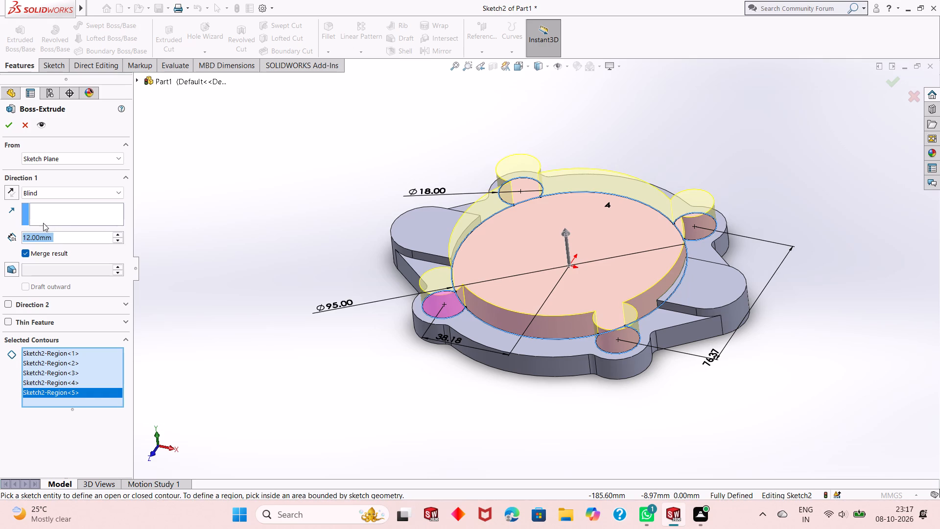
left_click(11, 118)
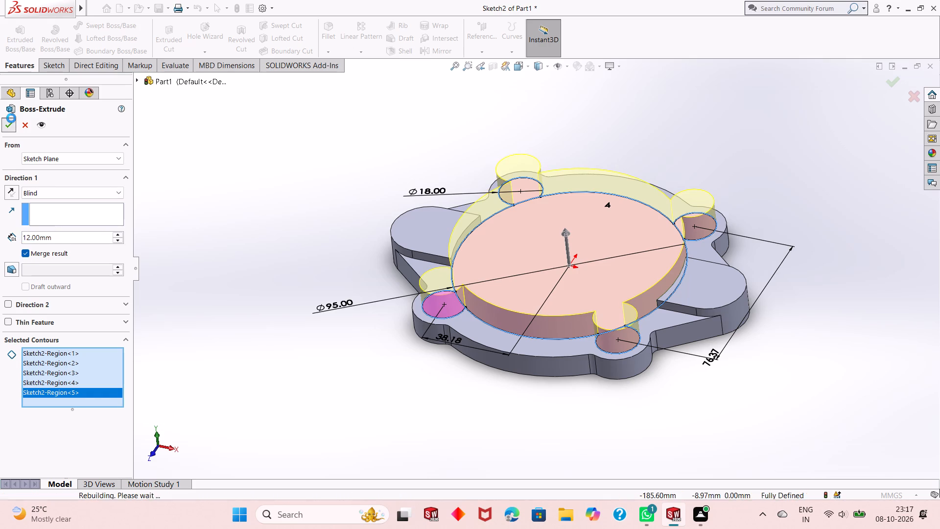
left_click(271, 252)
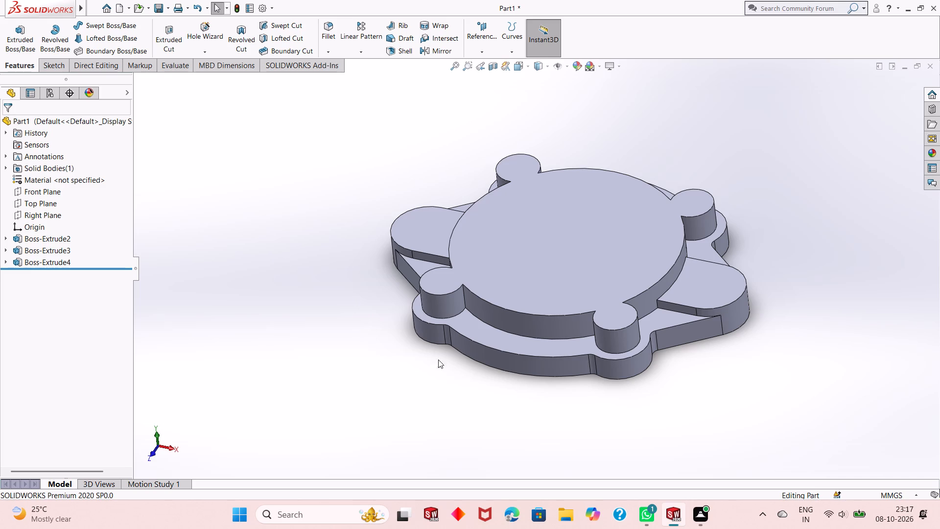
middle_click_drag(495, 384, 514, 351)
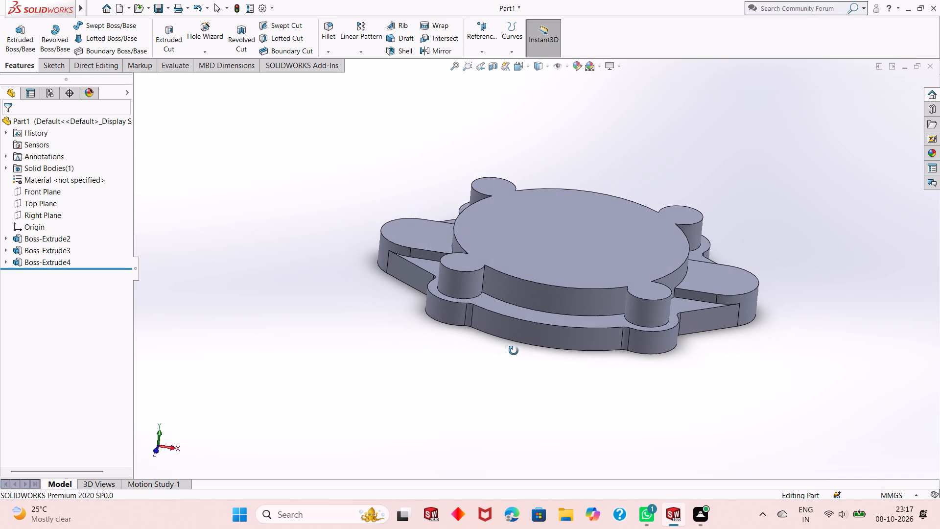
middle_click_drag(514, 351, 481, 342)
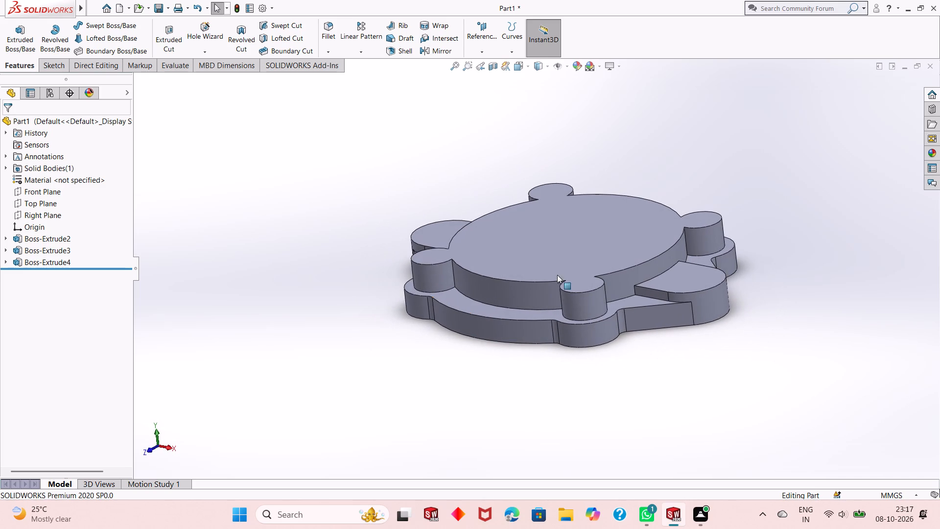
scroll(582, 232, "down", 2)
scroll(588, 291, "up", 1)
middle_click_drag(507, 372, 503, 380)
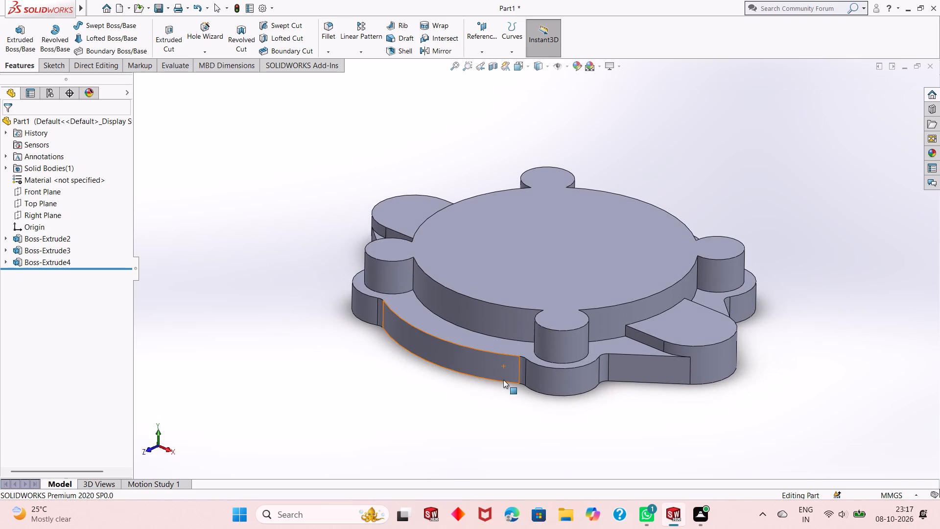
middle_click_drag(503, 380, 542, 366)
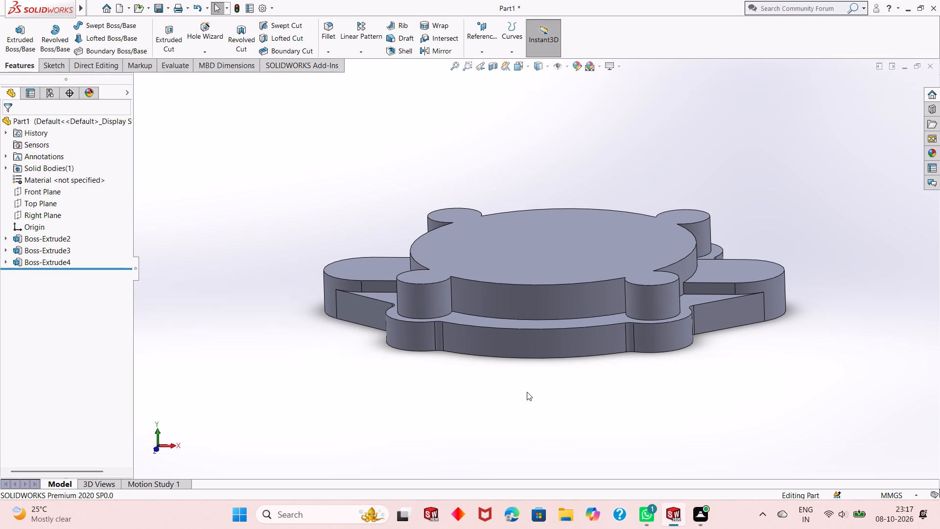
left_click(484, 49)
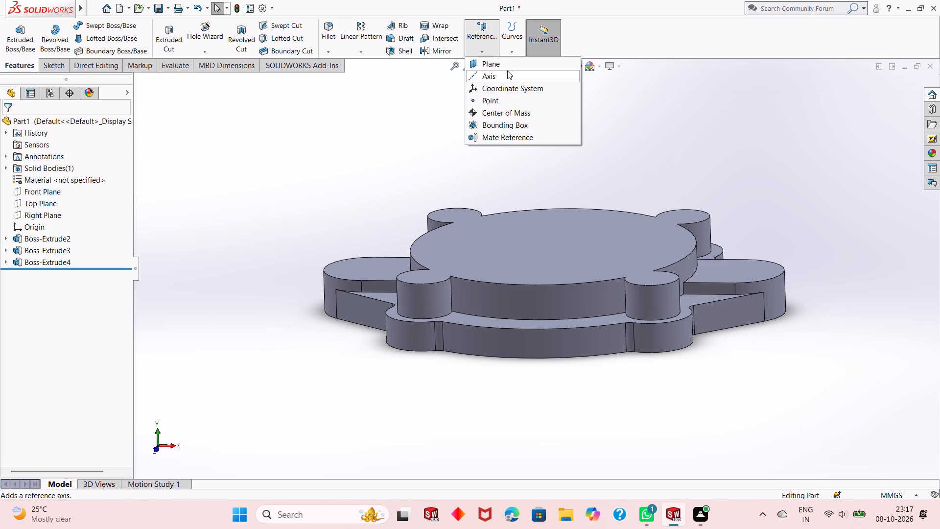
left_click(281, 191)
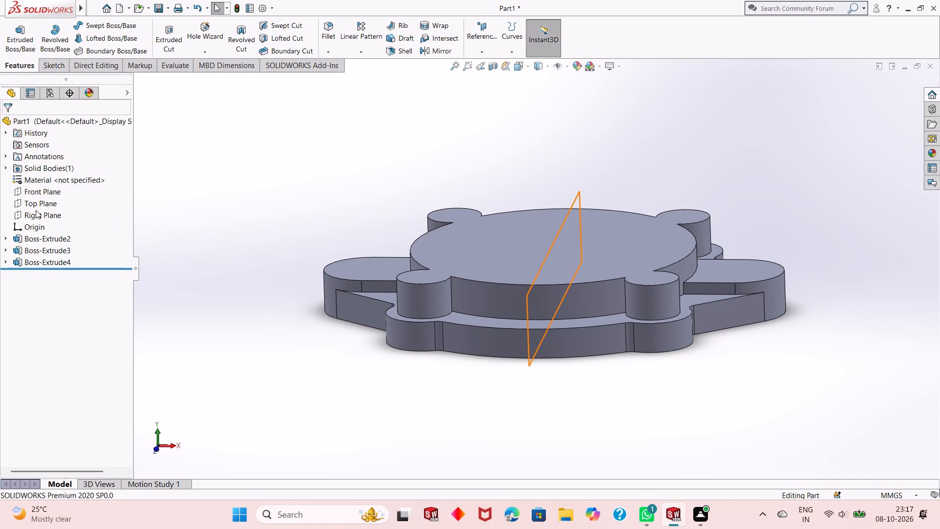
Stretch the Right Plane's displayed outline at both ends so it extends beyond the plate's edges.
left_click(36, 210)
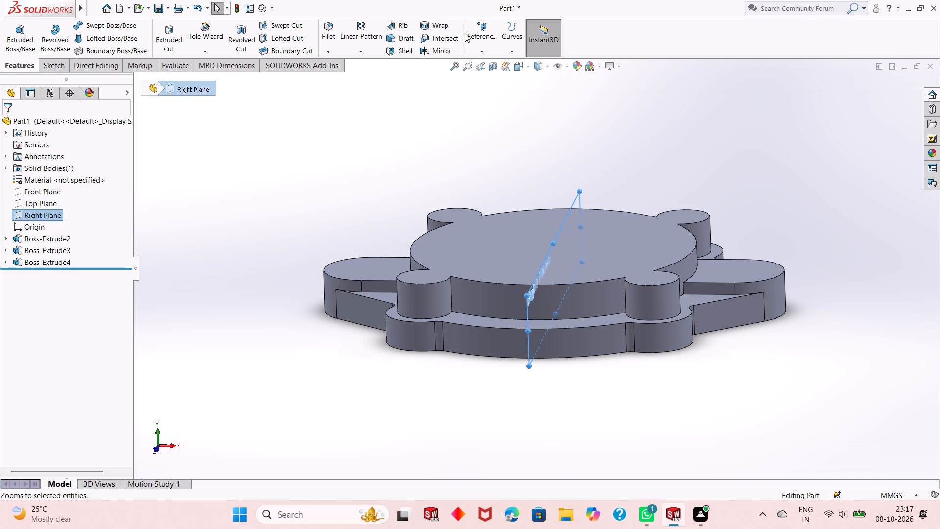
left_click(477, 32)
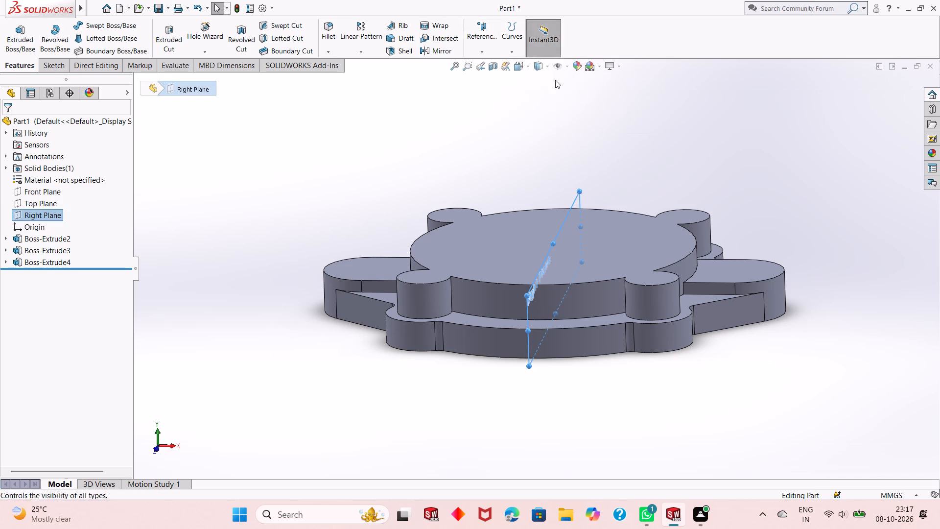
middle_click_drag(474, 237, 474, 237)
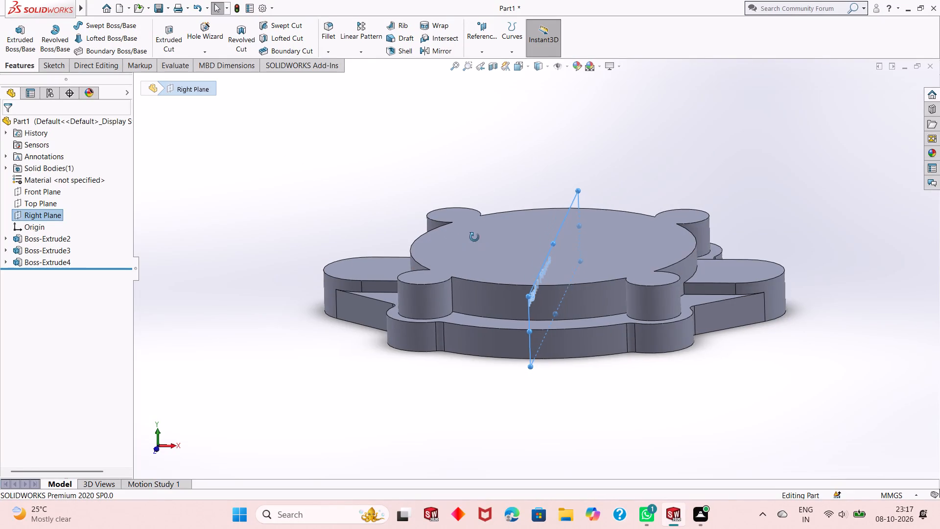
middle_click_drag(474, 237, 388, 225)
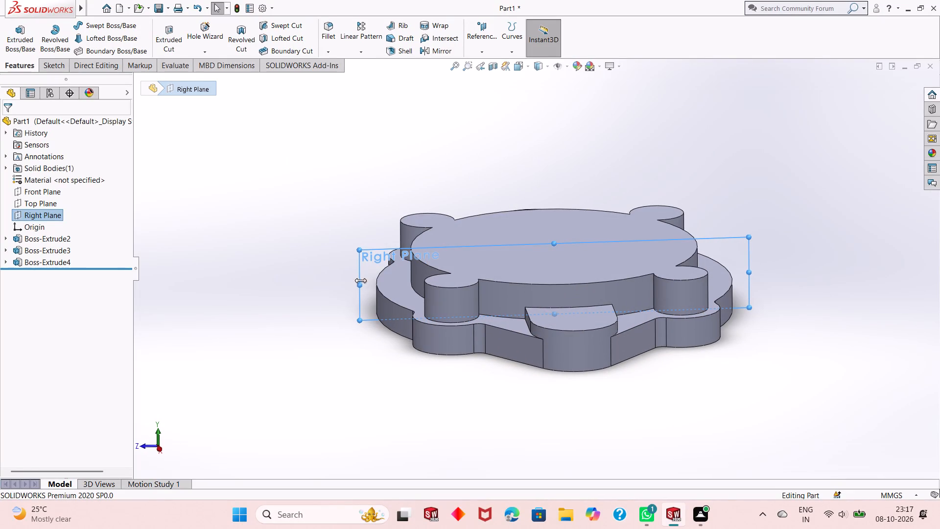
left_click_drag(358, 283, 312, 291)
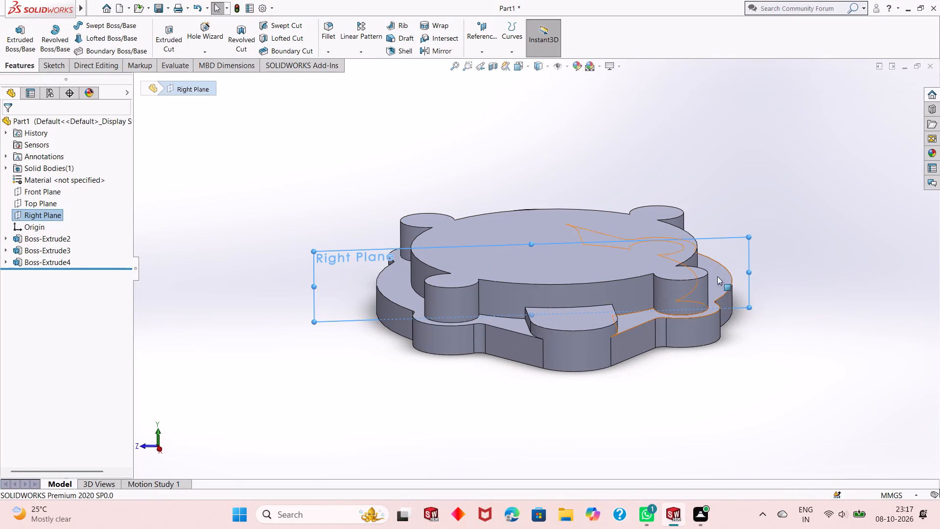
left_click_drag(747, 271, 780, 271)
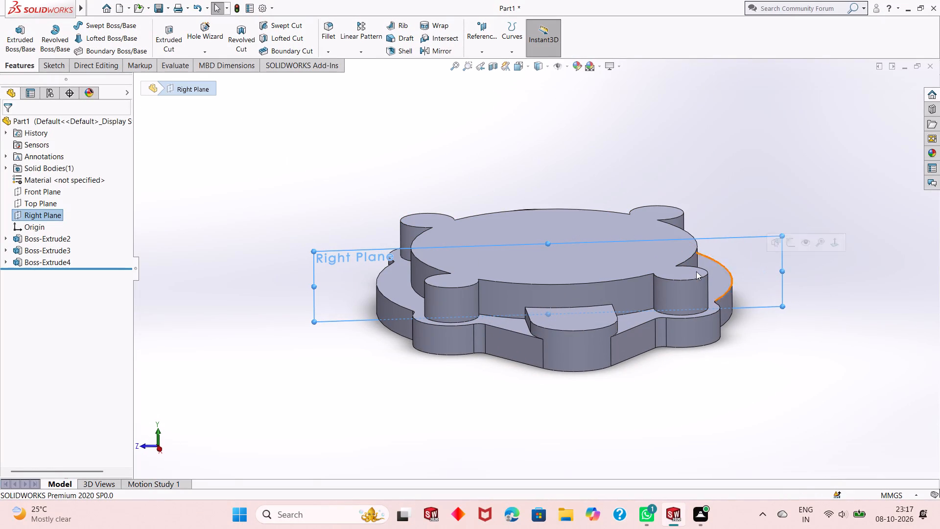
left_click(330, 278)
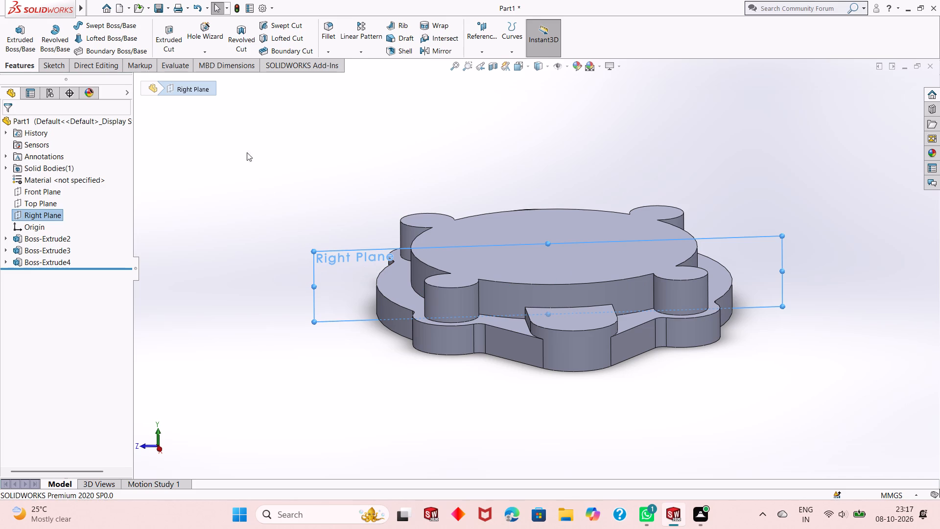
Create a reference plane offset 0 mm from the Right Plane.
left_click(39, 213)
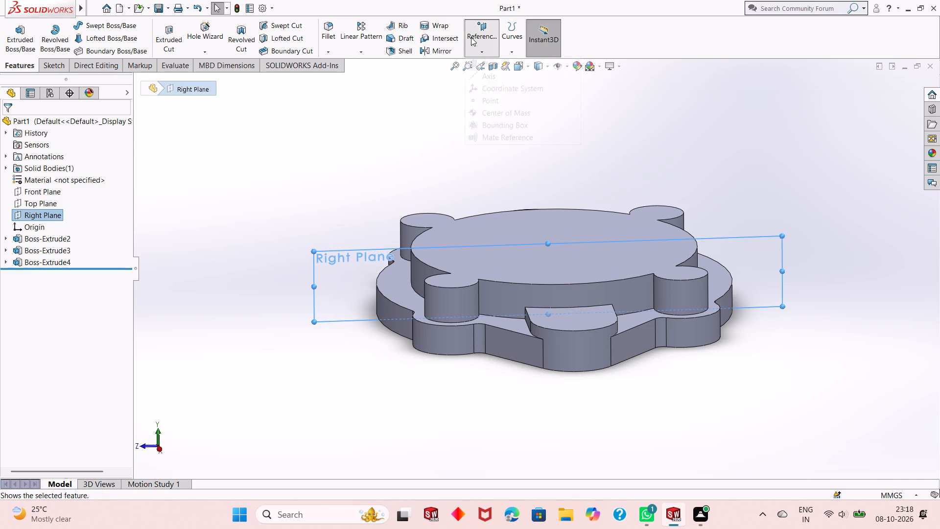
left_click(471, 37)
left_click(479, 62)
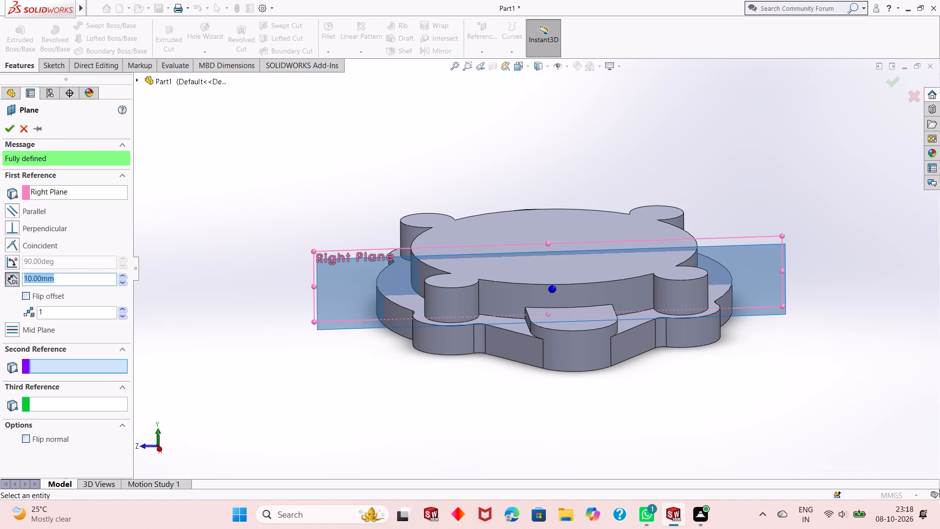
key("0")
key("Return")
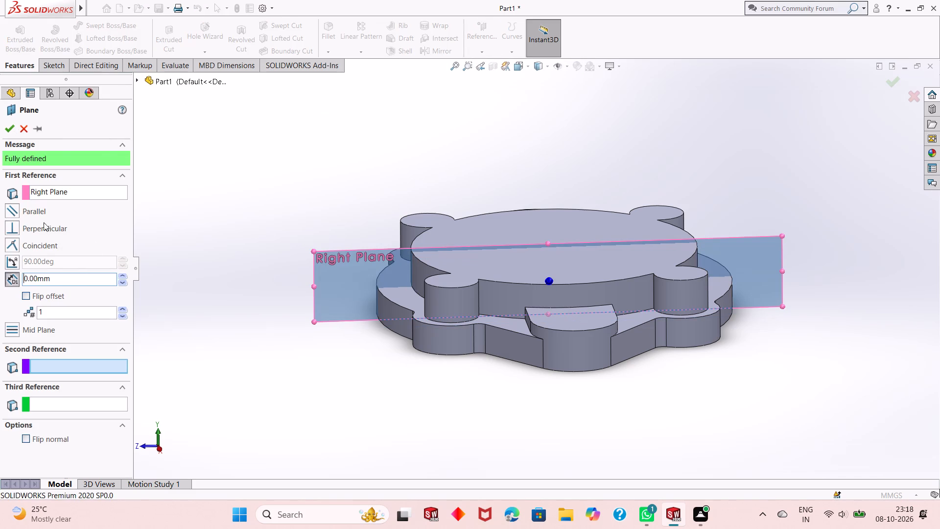
left_click(7, 130)
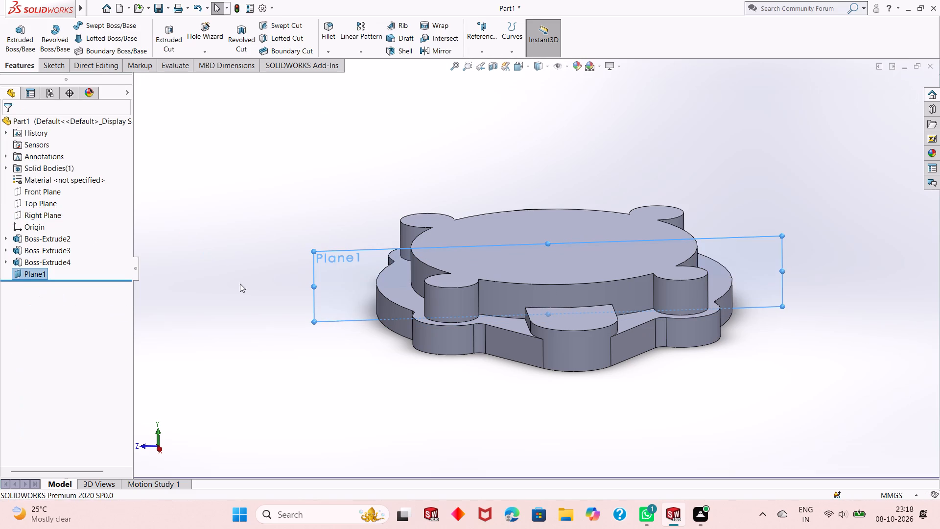
Start a sketch on Plane1 and draw a circle of about 6 mm radius beside the boss, just beyond the plate's edge.
left_click(326, 282)
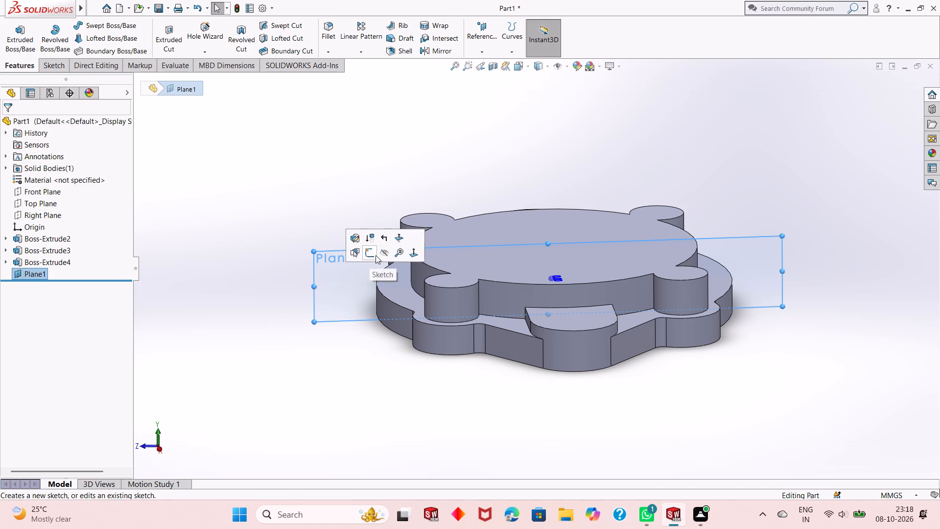
left_click(376, 255)
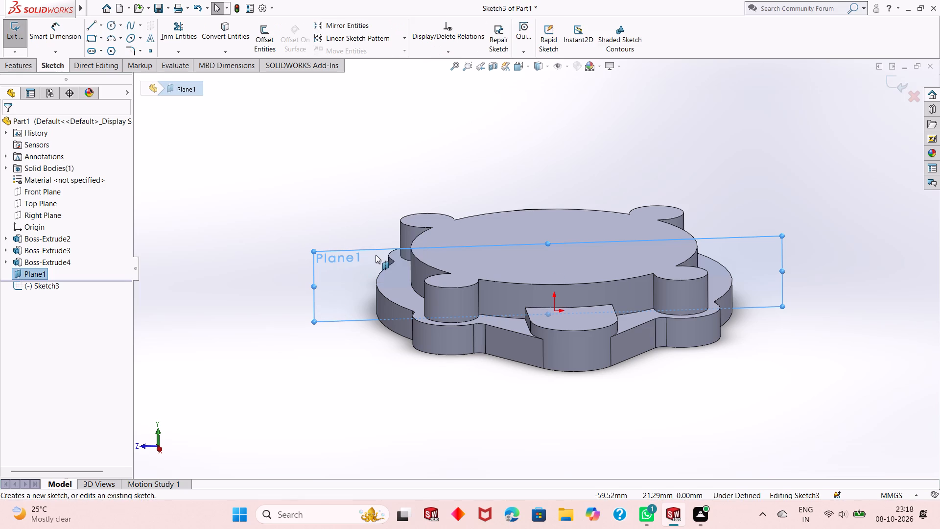
key("ctrl+8")
scroll(394, 244, "down", 1)
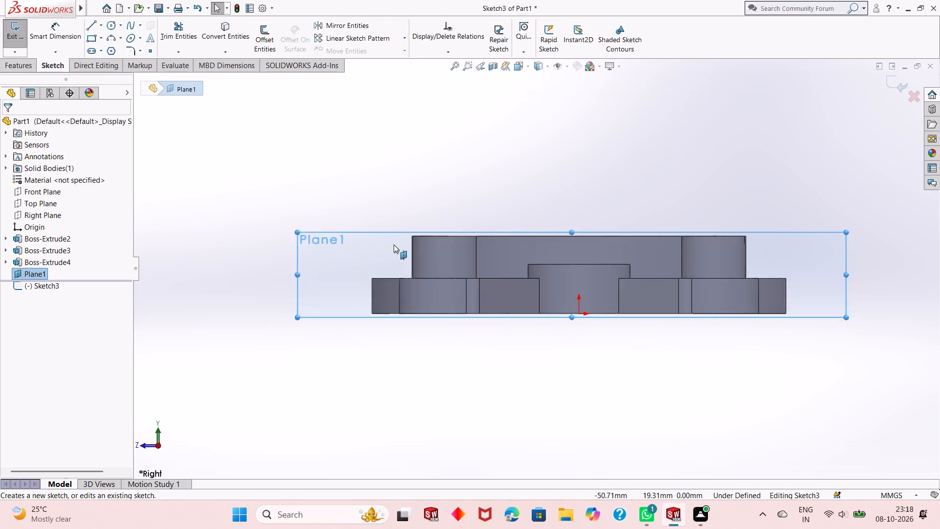
scroll(394, 244, "down", 3)
left_click(301, 176)
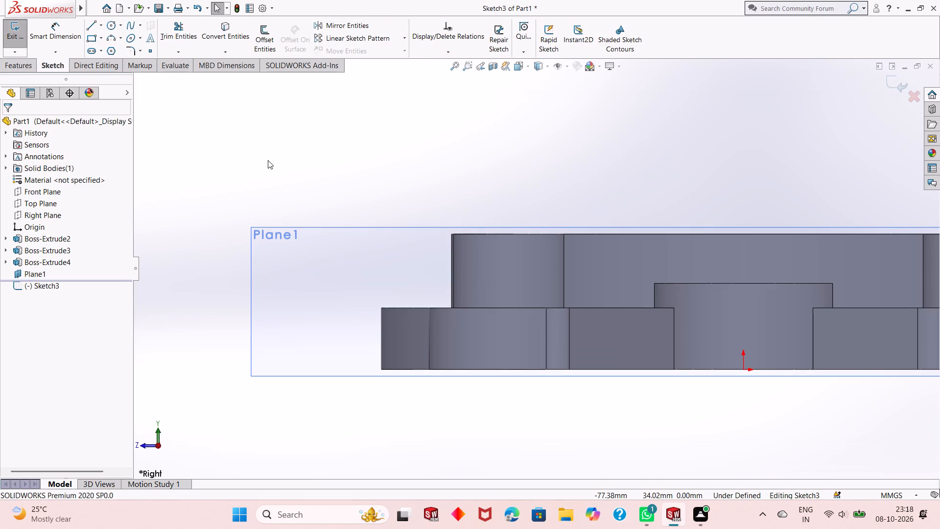
left_click(109, 25)
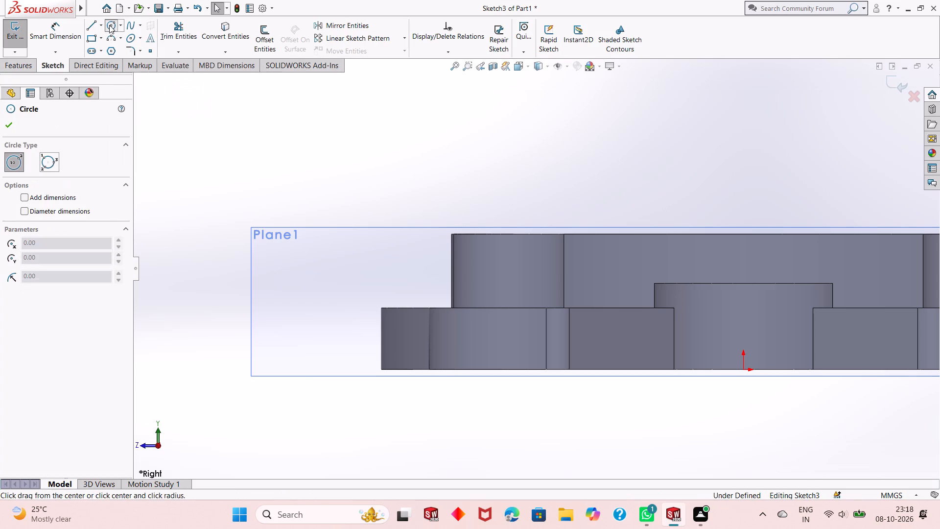
left_click(366, 269)
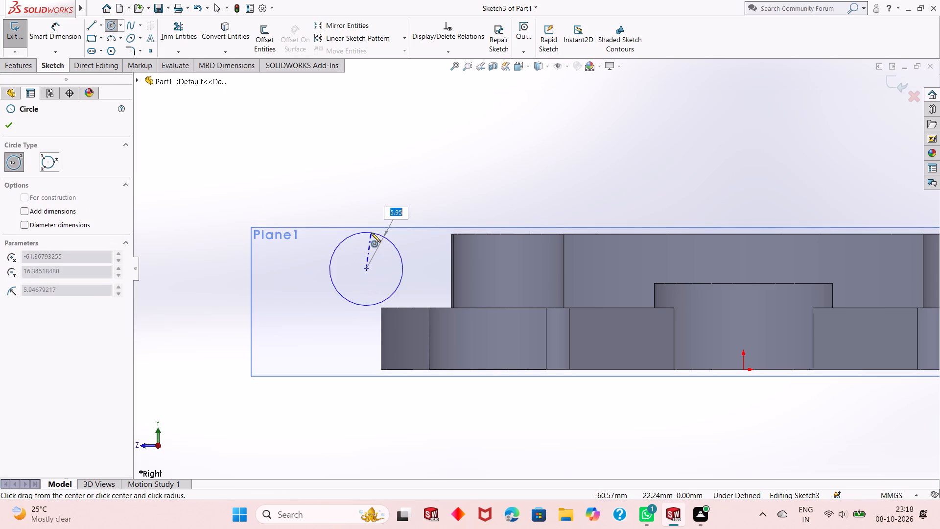
left_click(371, 233)
right_click(315, 179)
left_click(334, 187)
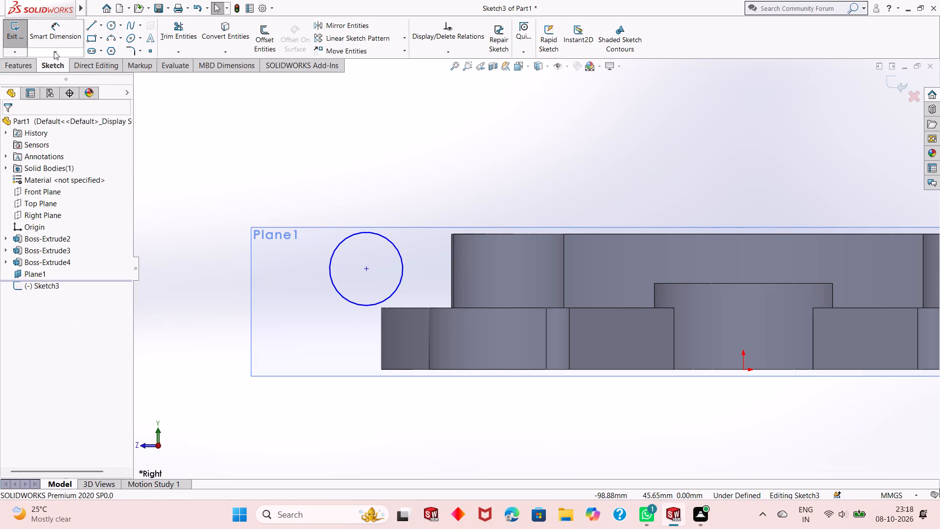
Dimension the circle's diameter to 11 mm.
left_click(55, 35)
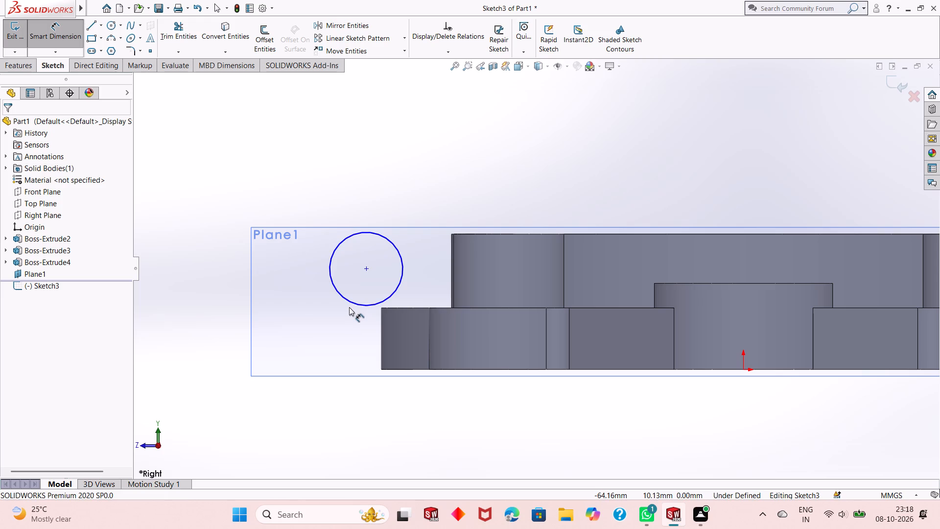
left_click(347, 303)
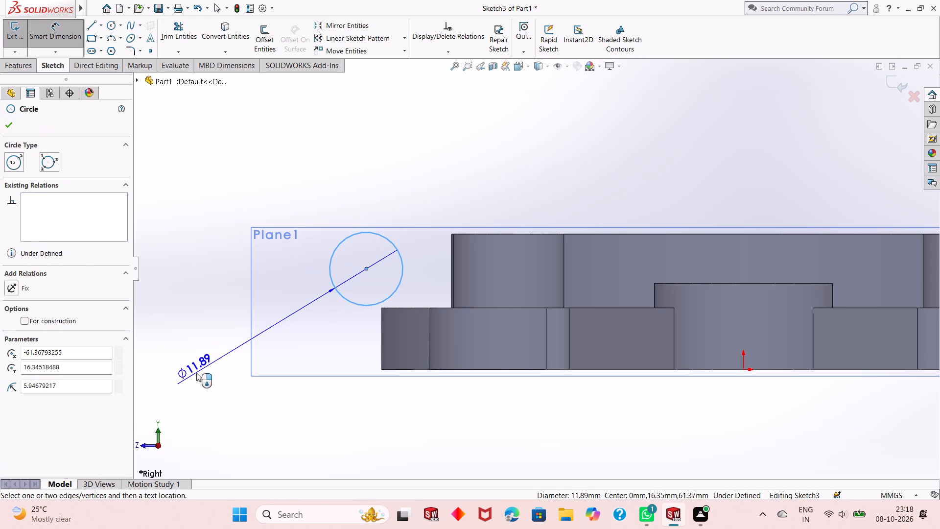
left_click(196, 373)
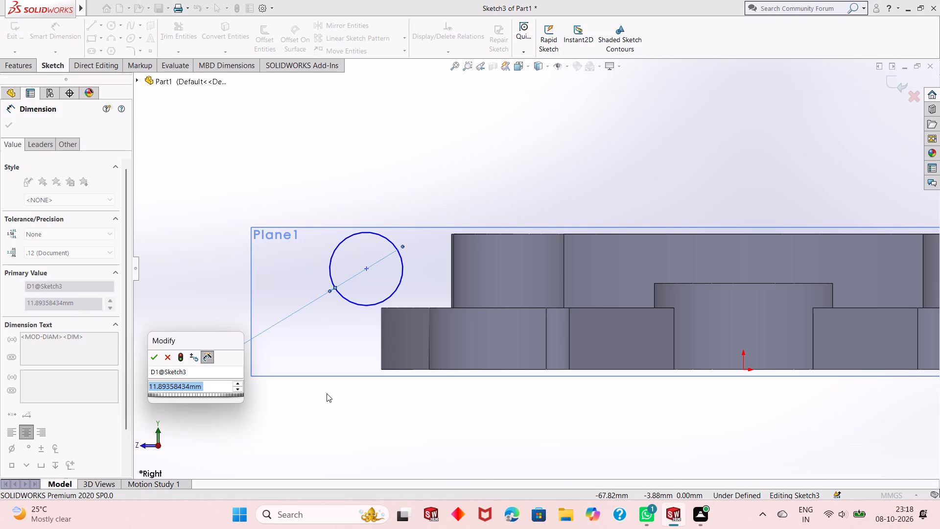
type("2.")
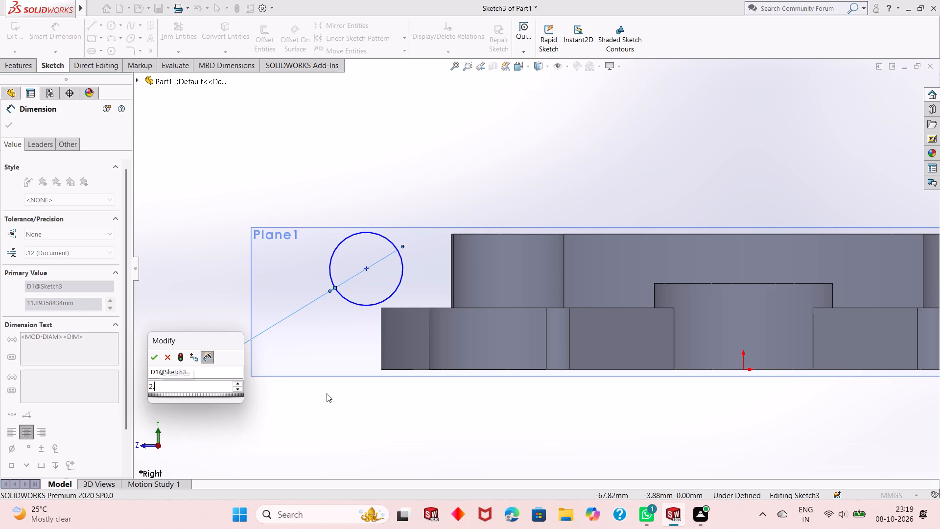
key("BackSpace")
key("BackSpace")
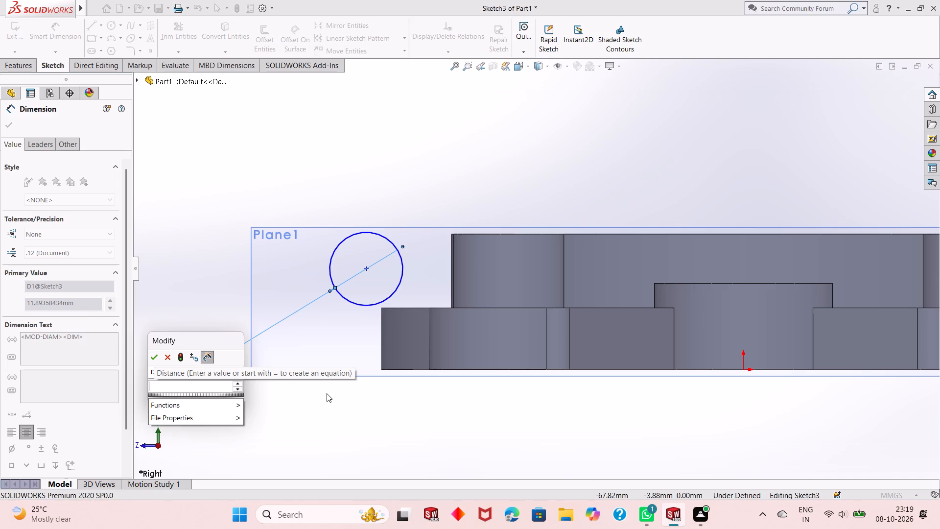
type("11")
key("Return")
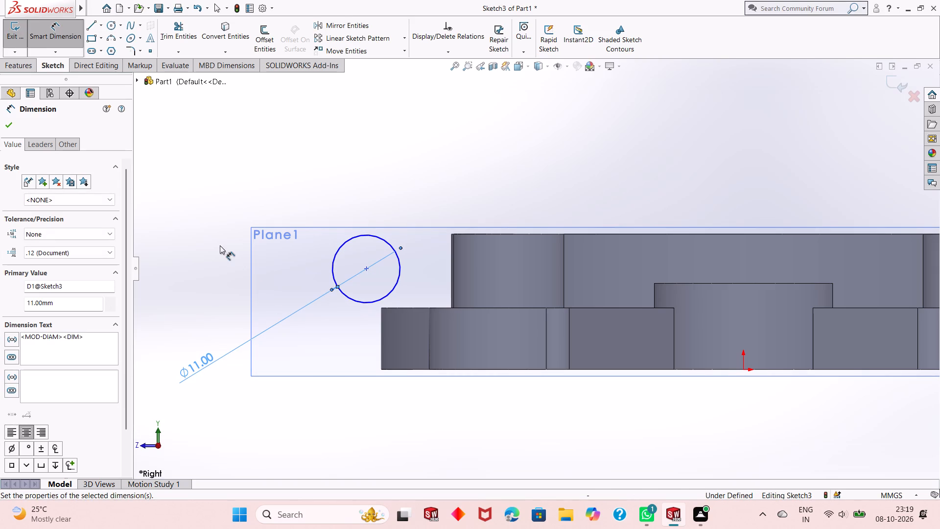
scroll(225, 245, "up", 1)
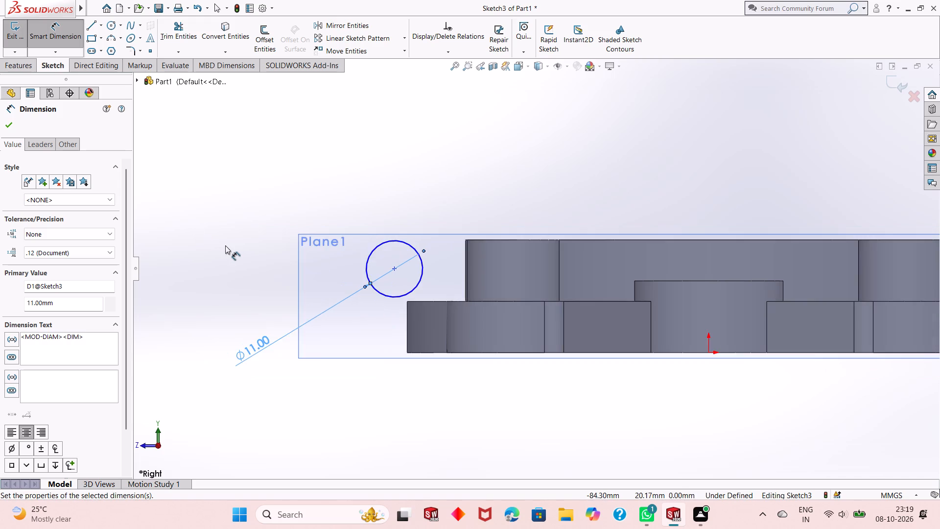
scroll(225, 245, "up", 3)
scroll(659, 273, "down", 2)
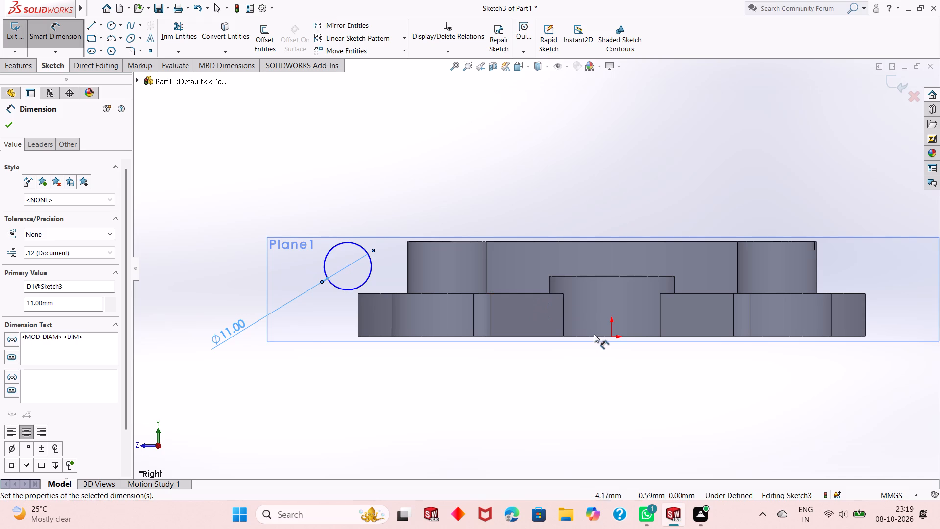
right_click(213, 235)
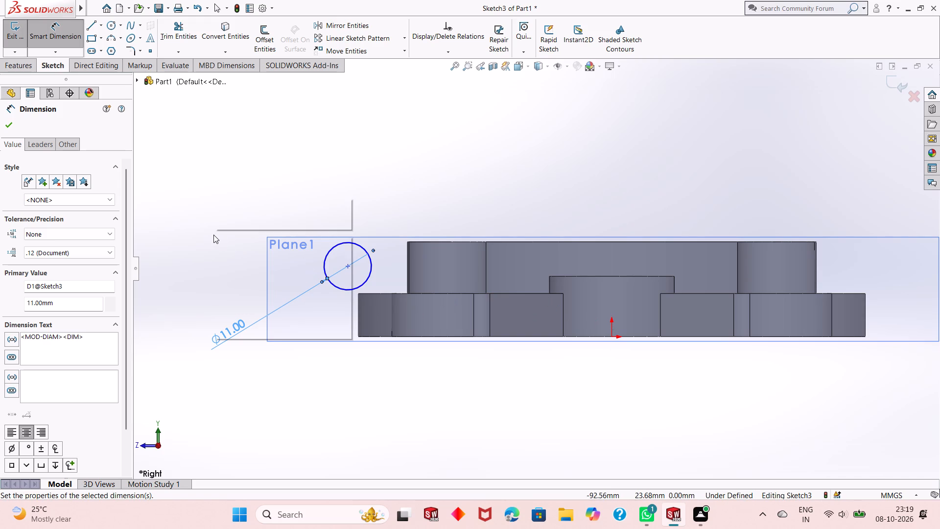
left_click(243, 264)
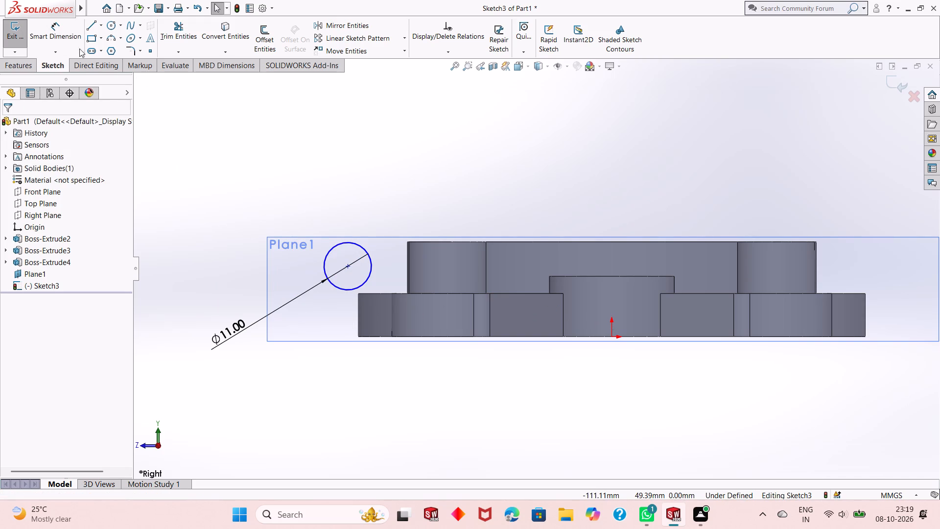
Dimension the horizontal distance from the circle's centre to the origin as 125/2, giving 62.5 mm.
left_click(69, 31)
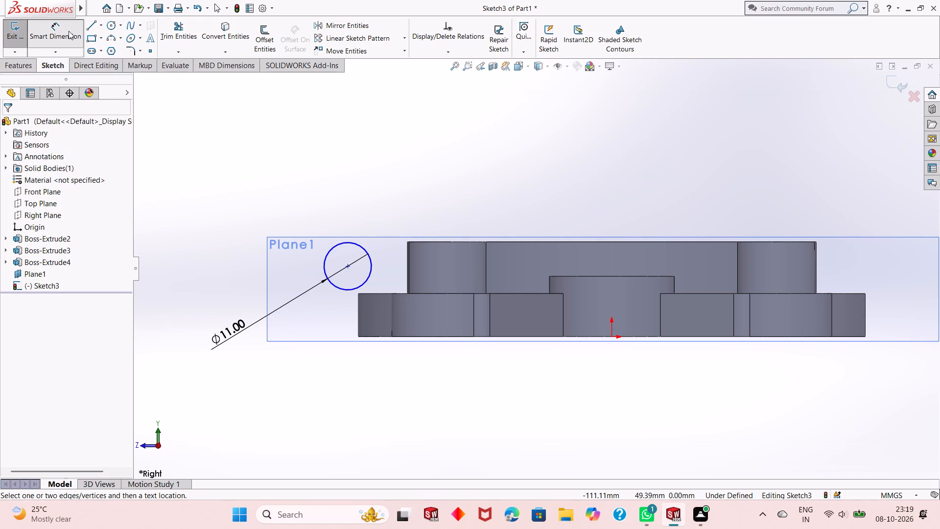
left_click(347, 266)
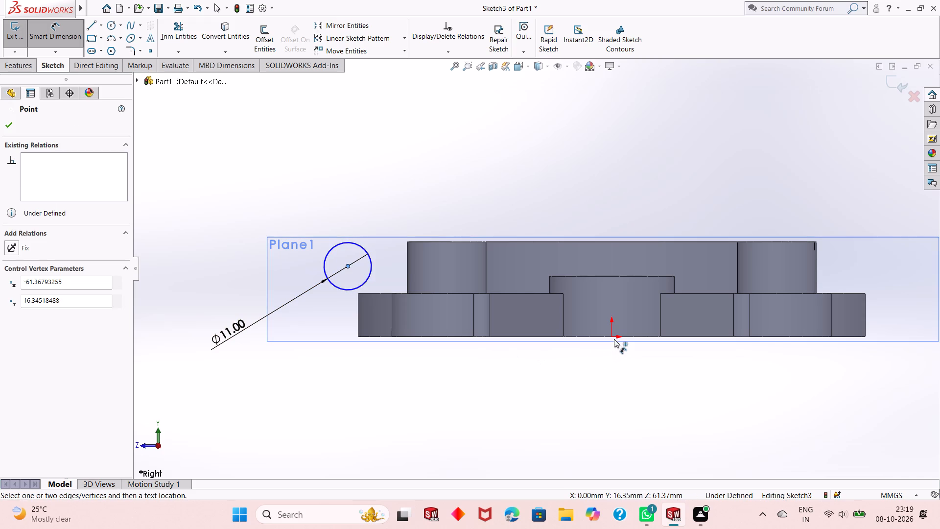
left_click(614, 339)
left_click(527, 405)
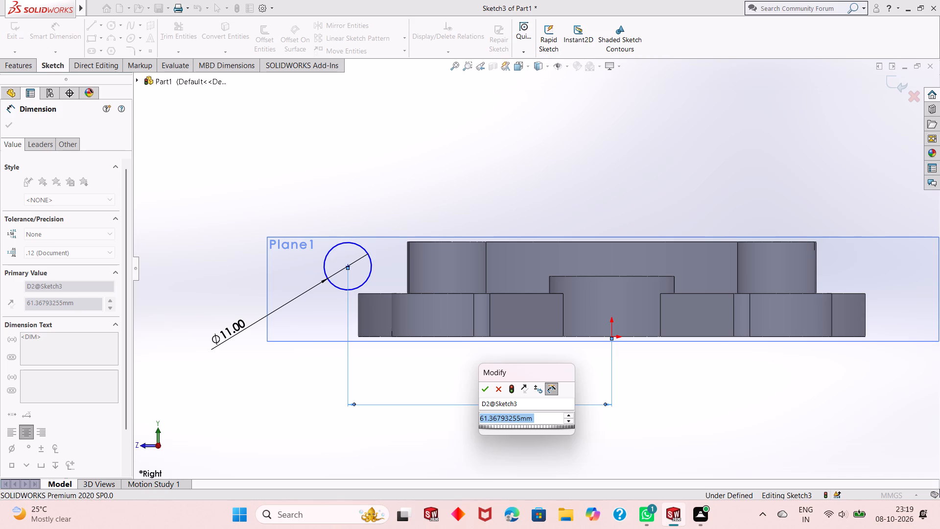
type("125/2")
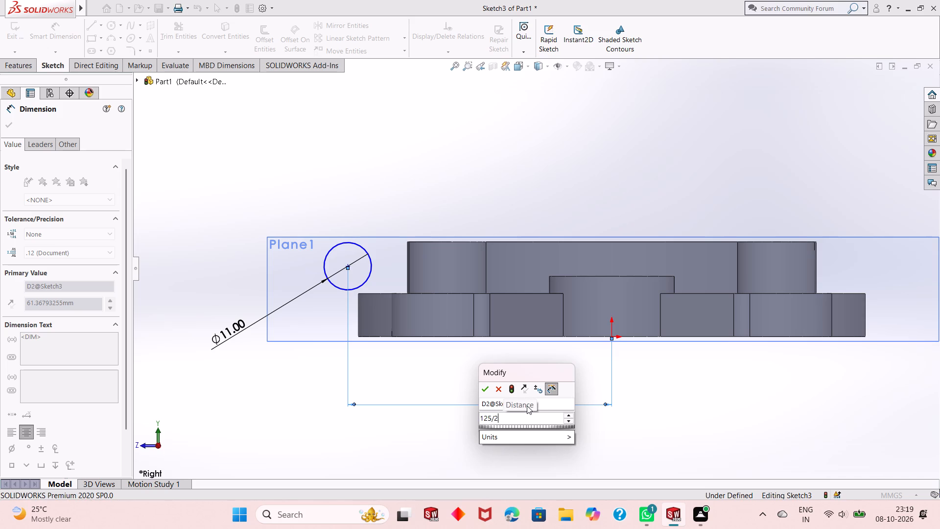
key("Return")
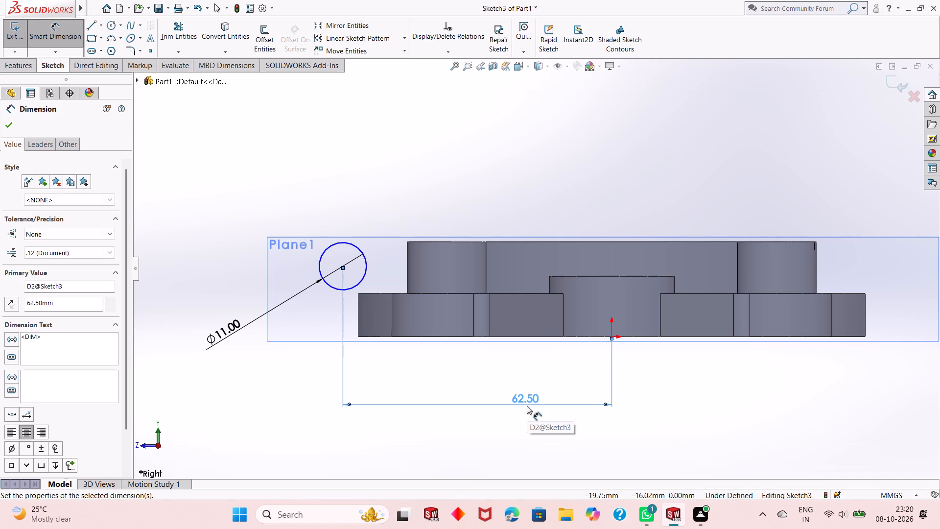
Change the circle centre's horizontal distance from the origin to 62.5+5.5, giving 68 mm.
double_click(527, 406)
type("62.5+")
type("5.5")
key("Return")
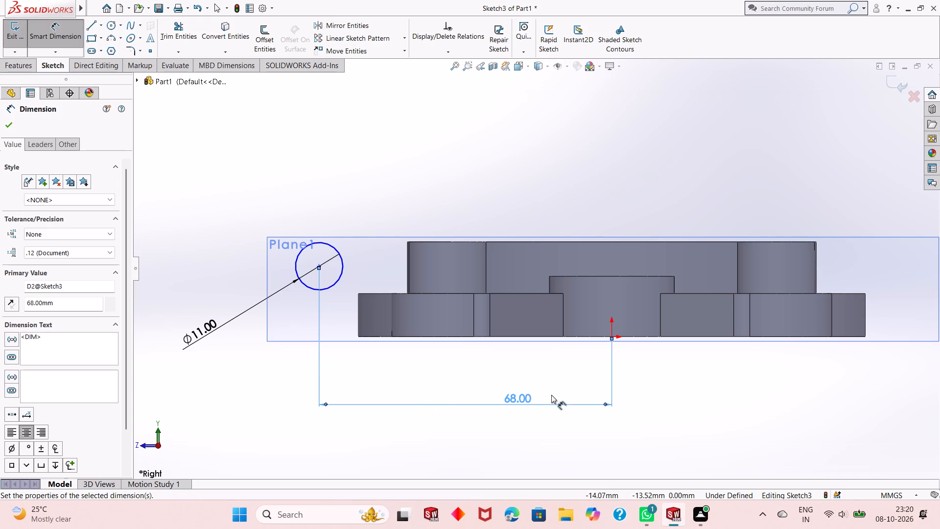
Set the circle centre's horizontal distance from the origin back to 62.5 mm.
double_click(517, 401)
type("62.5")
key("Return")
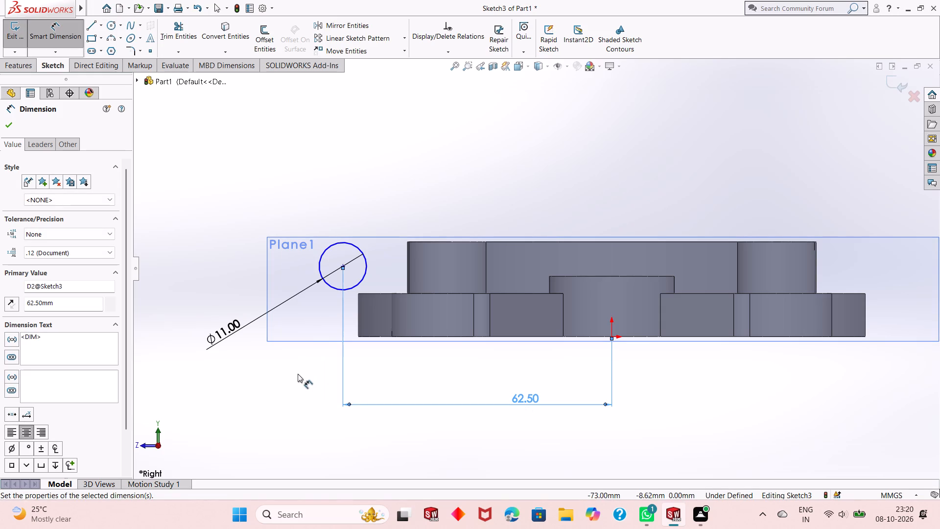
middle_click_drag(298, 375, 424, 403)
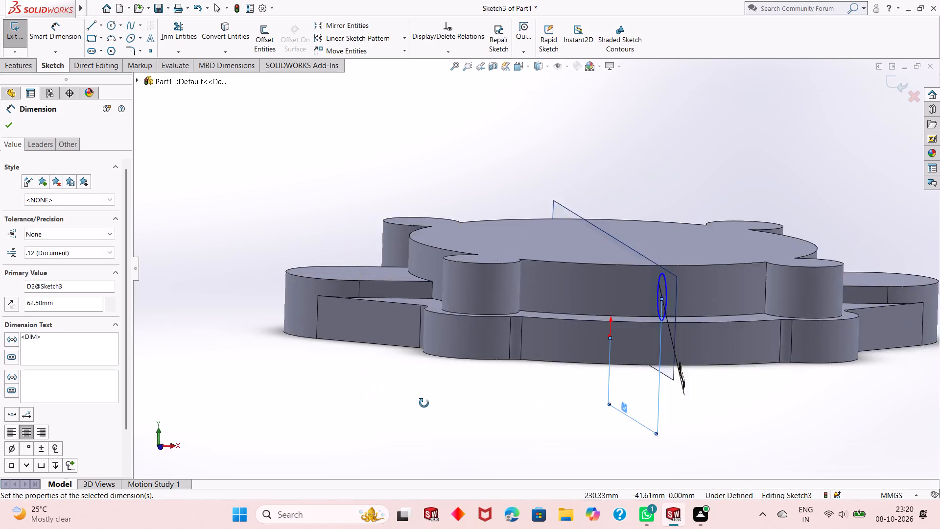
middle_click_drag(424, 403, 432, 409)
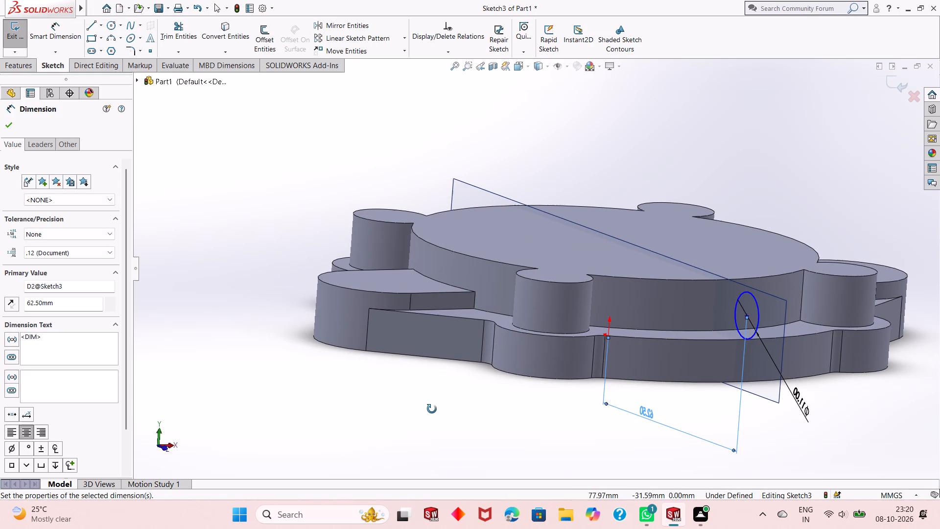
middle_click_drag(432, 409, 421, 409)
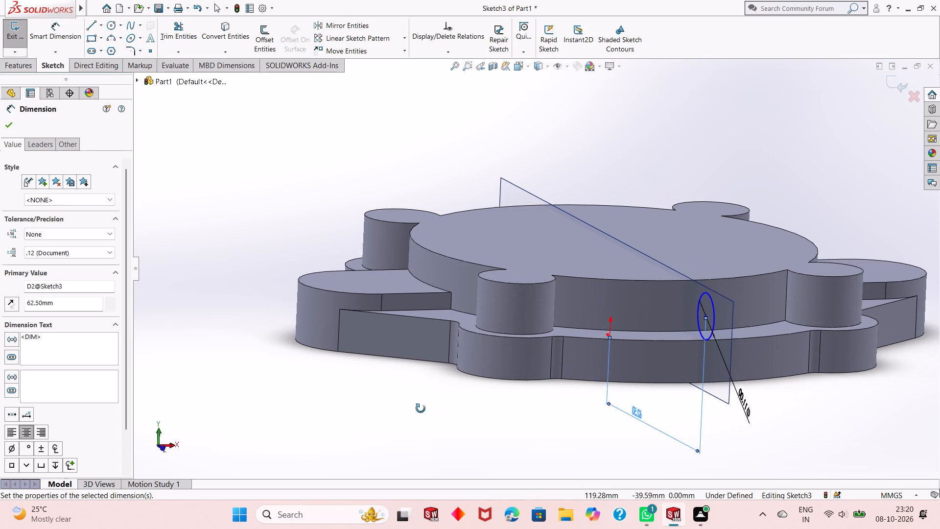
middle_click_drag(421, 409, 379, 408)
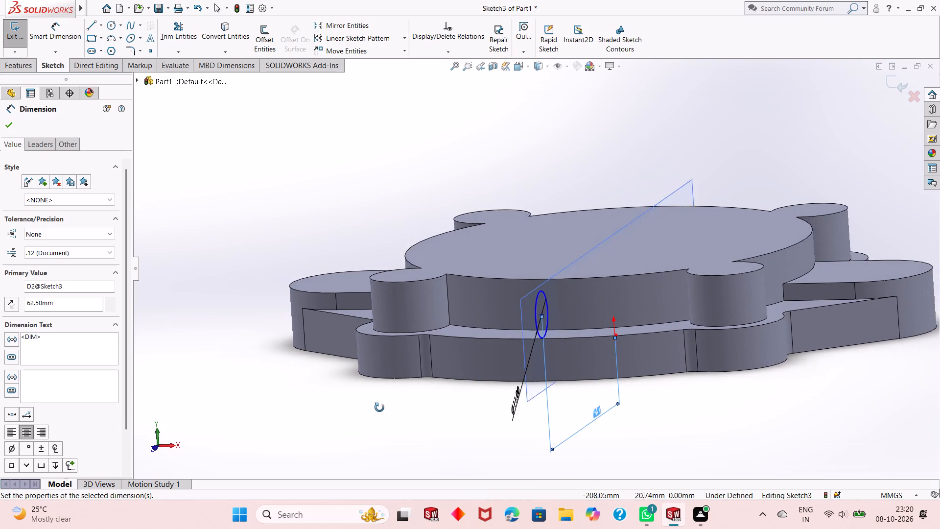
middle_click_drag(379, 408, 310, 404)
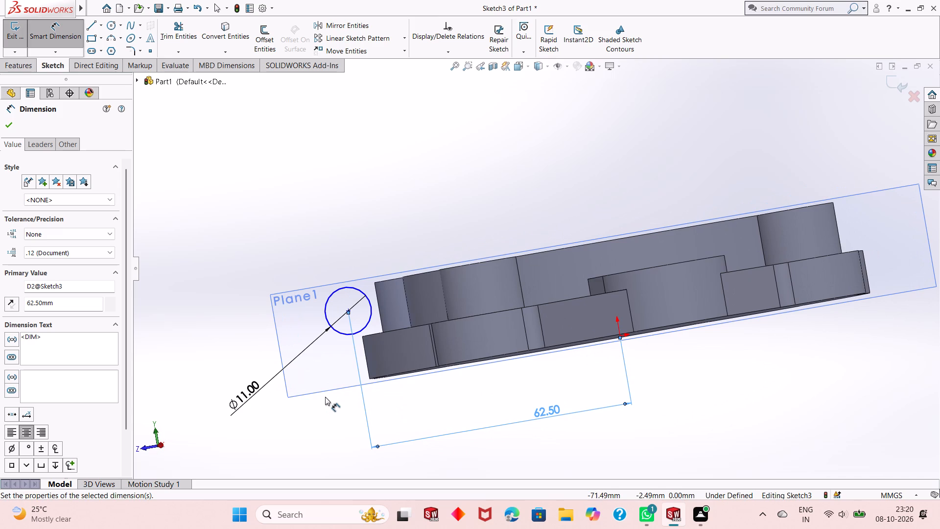
Dimension the vertical distance from the circle's centre to the origin as 22-5.5, giving 16.5 mm.
key("ctrl+8")
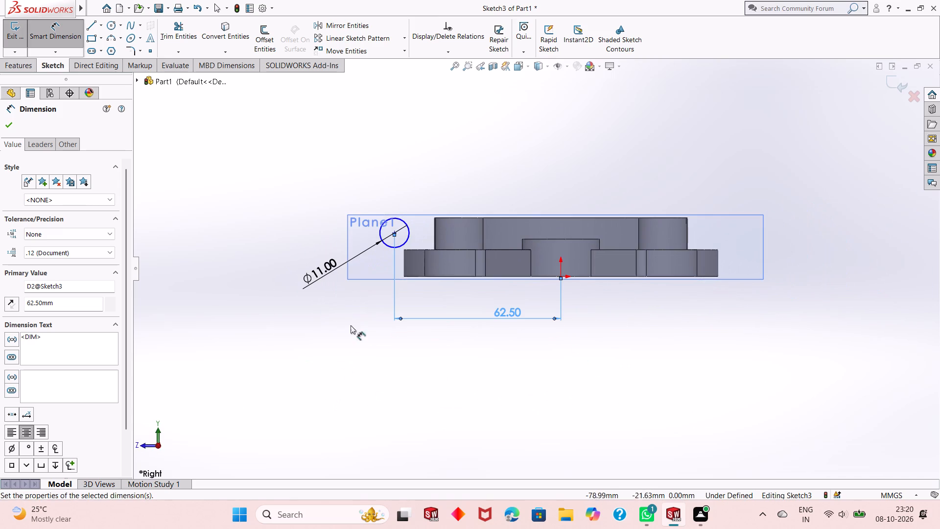
scroll(404, 231, "down", 4)
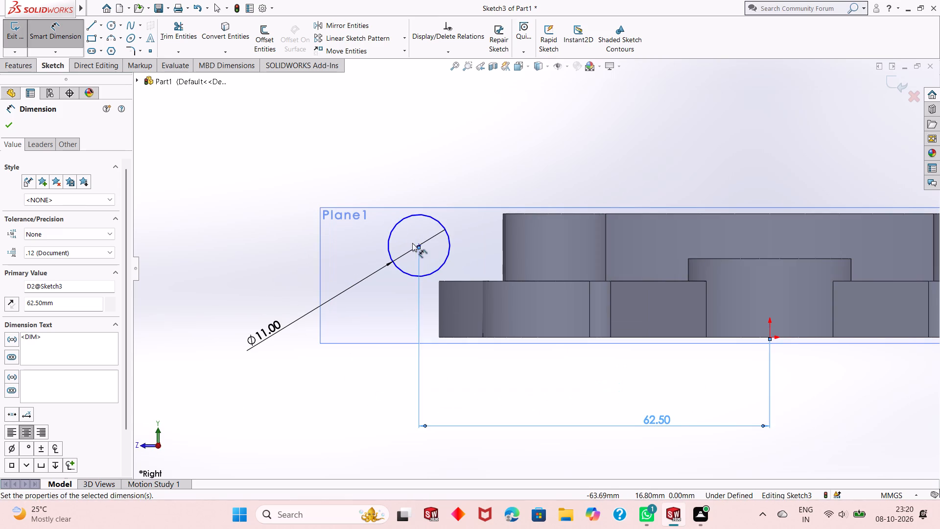
left_click(420, 243)
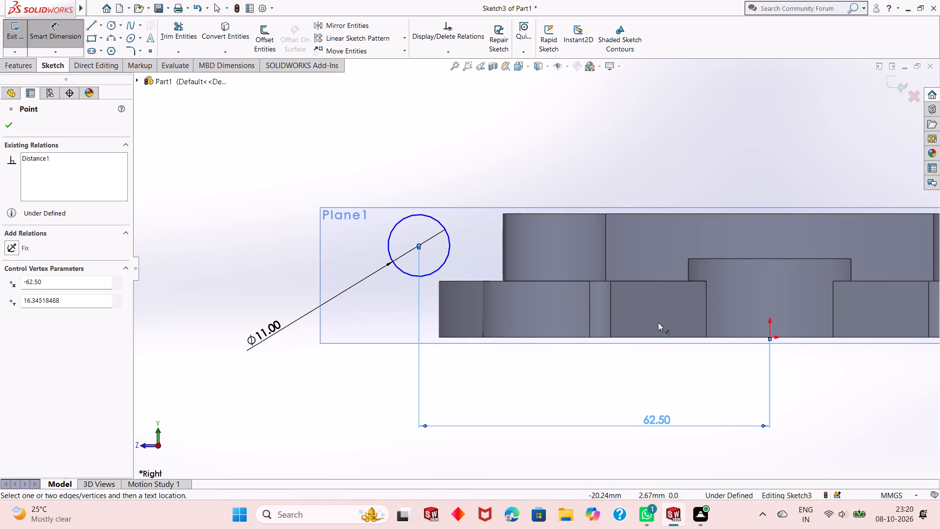
left_click(768, 337)
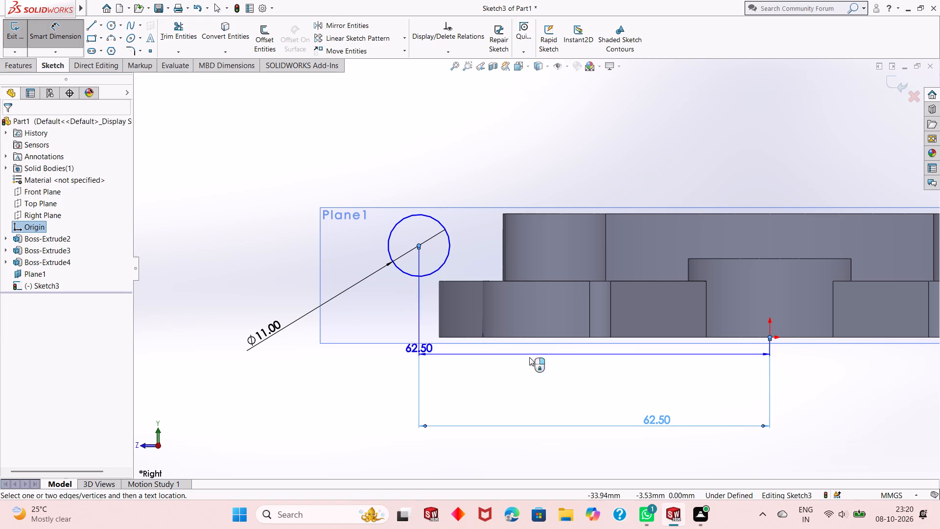
left_click(276, 301)
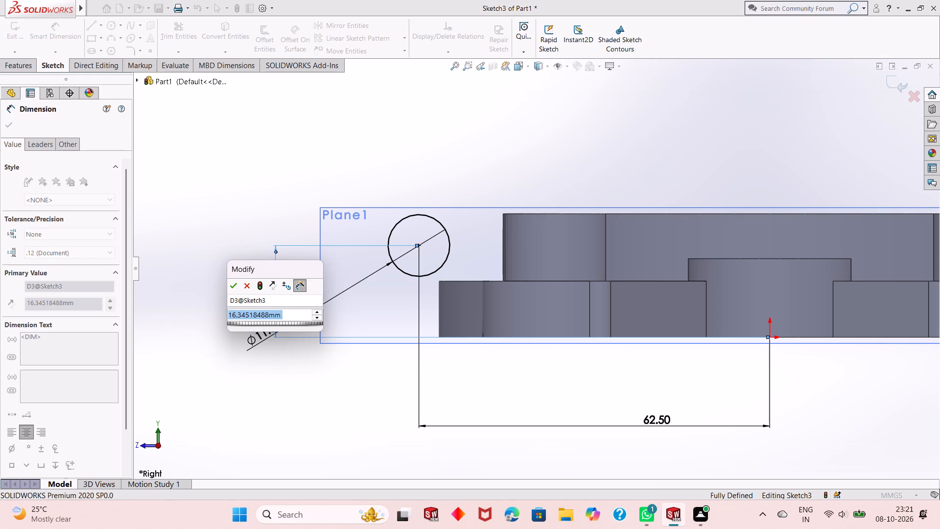
type("22.")
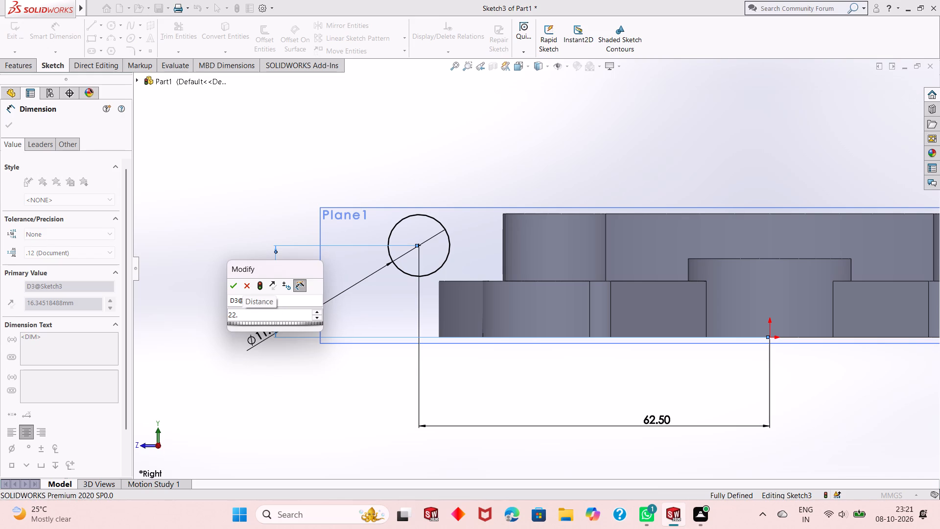
key("BackSpace")
key("minus")
type("5.5")
key("Return")
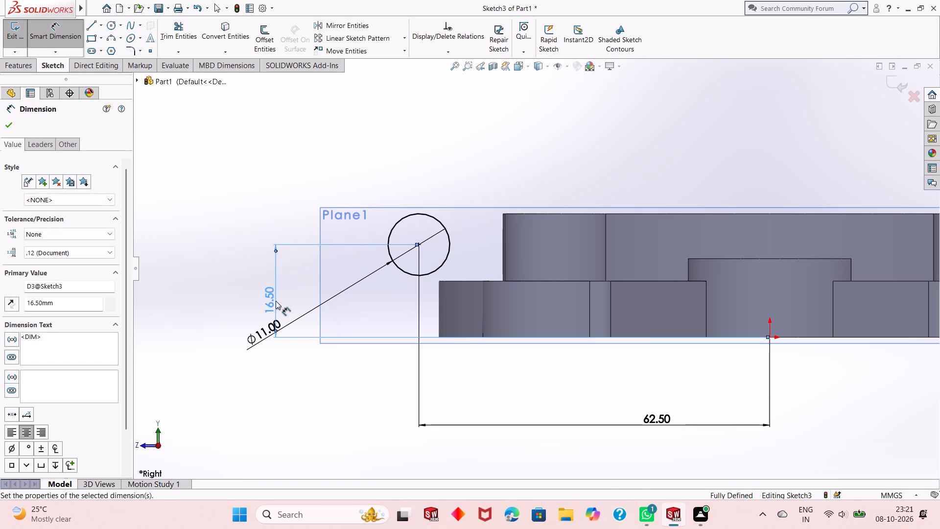
right_click(183, 158)
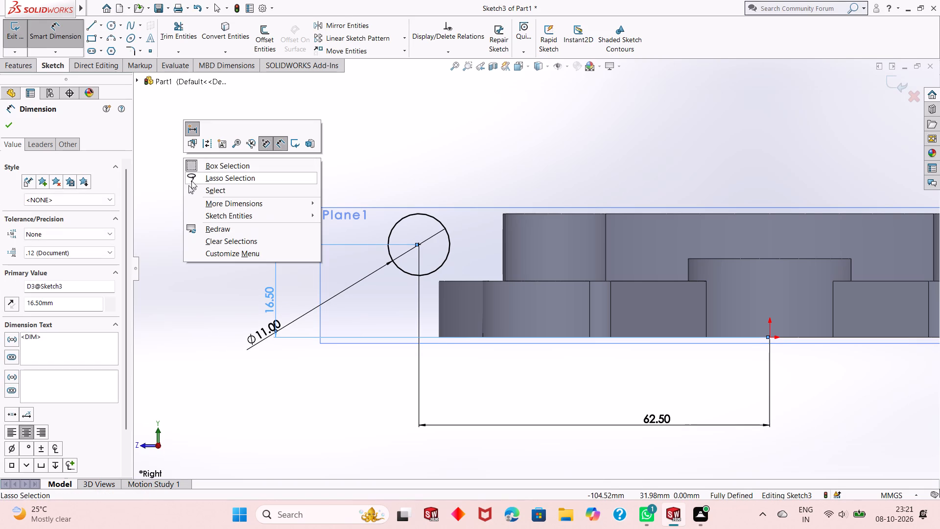
left_click(193, 183)
right_click(193, 183)
left_click(208, 196)
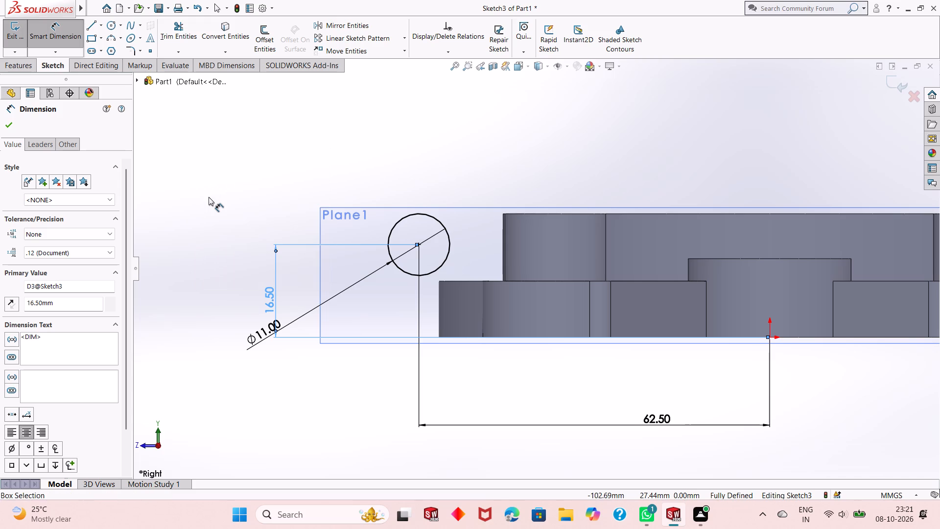
right_click(209, 197)
left_click(213, 203)
right_click(200, 154)
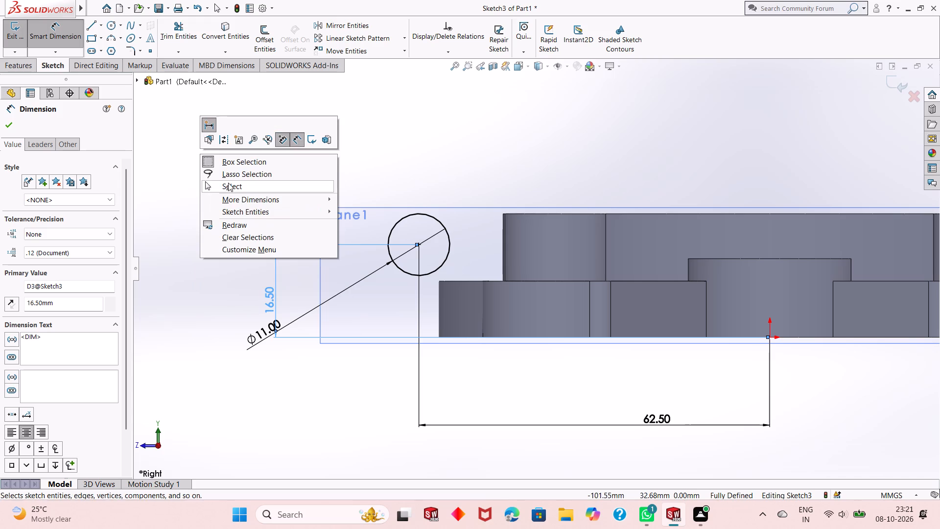
left_click(228, 176)
right_click(199, 123)
left_click(235, 158)
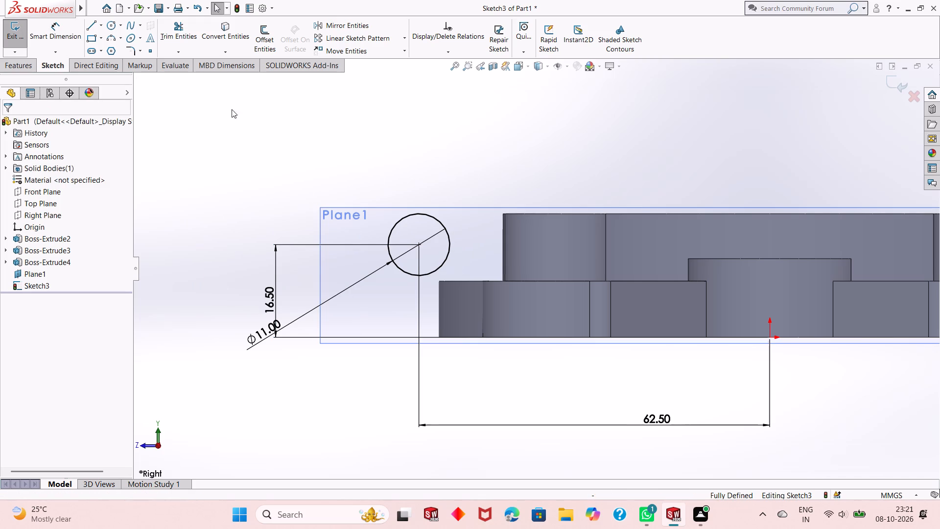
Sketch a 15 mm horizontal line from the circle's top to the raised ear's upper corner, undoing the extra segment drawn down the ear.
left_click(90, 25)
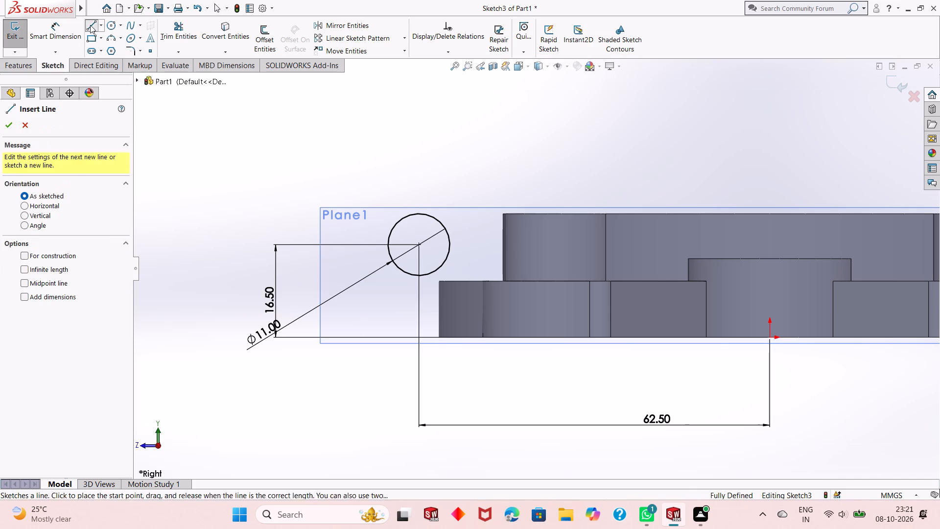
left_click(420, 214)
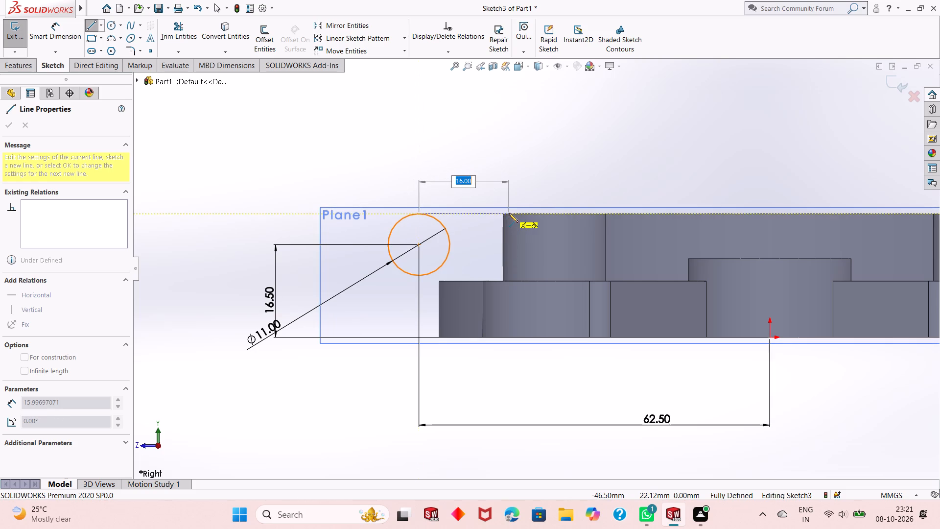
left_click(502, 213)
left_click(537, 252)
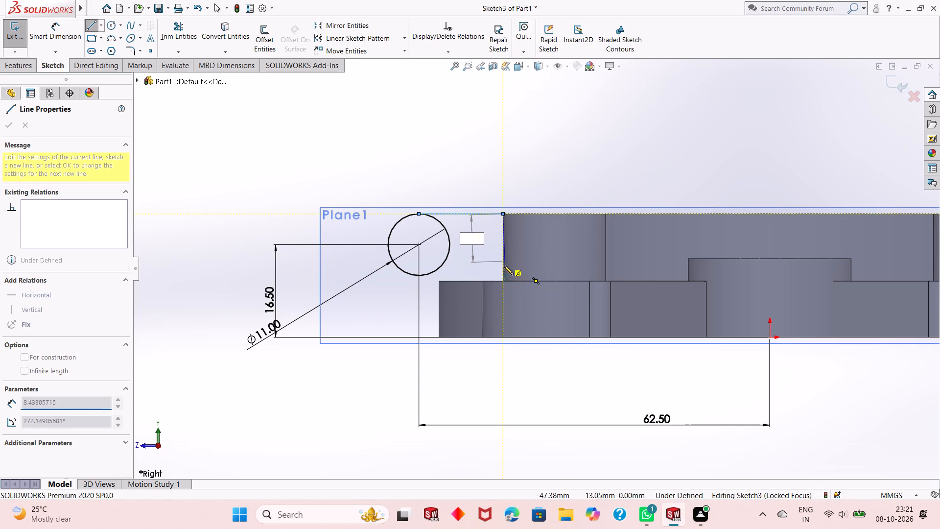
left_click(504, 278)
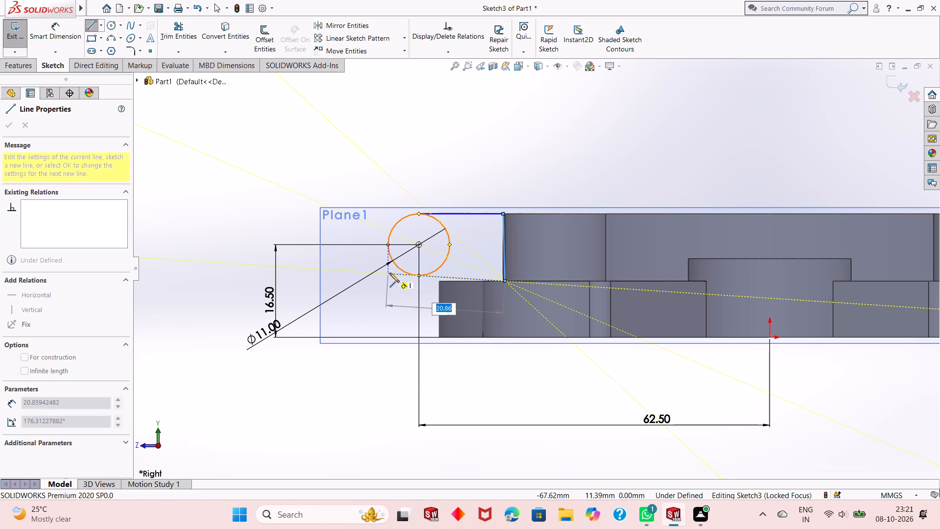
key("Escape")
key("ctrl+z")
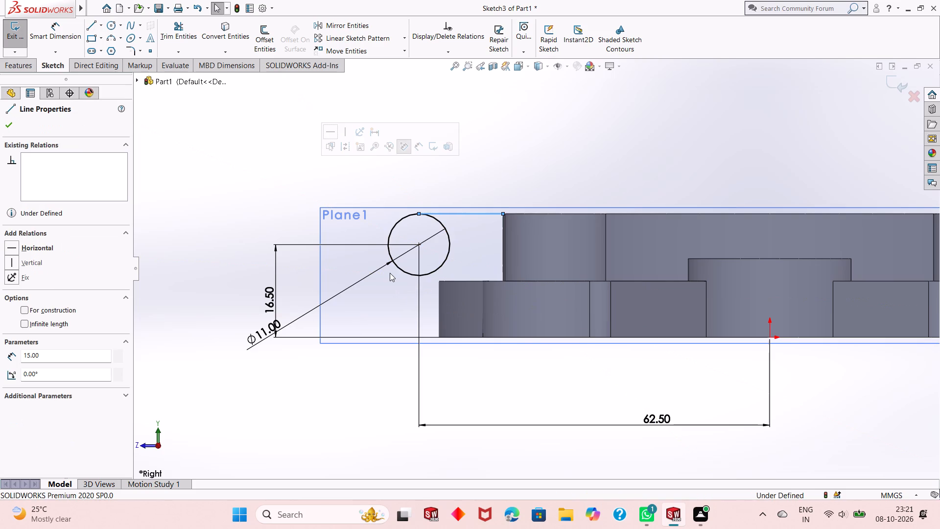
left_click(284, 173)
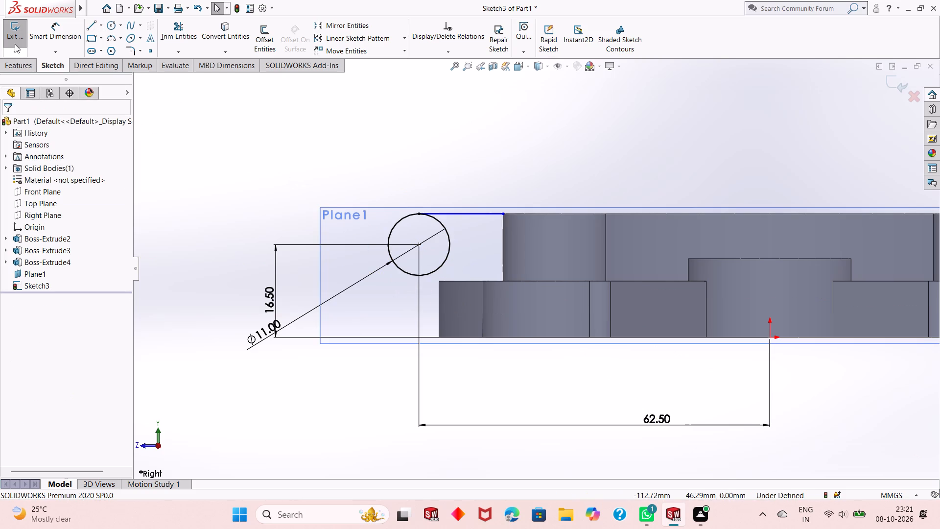
Sketch a 12 mm vertical line from the horizontal line's end down the raised ear's outer edge.
left_click(88, 28)
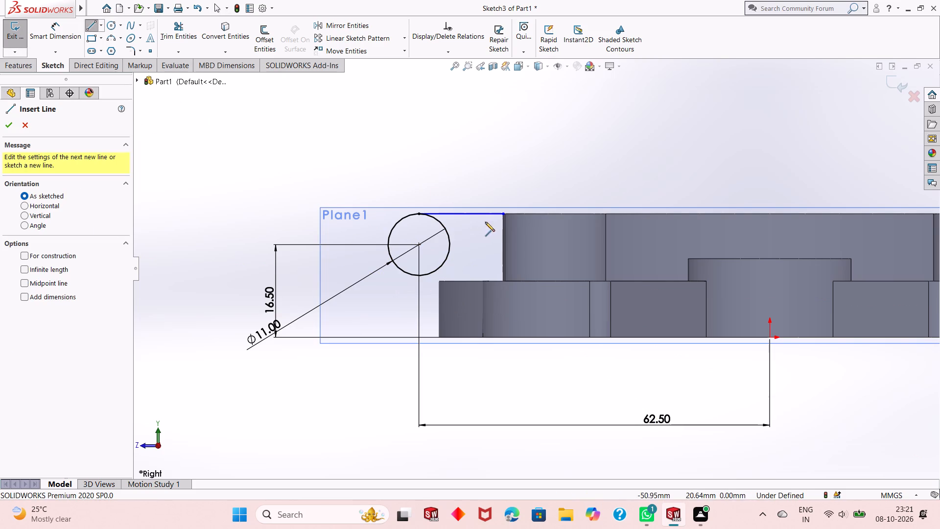
left_click(502, 216)
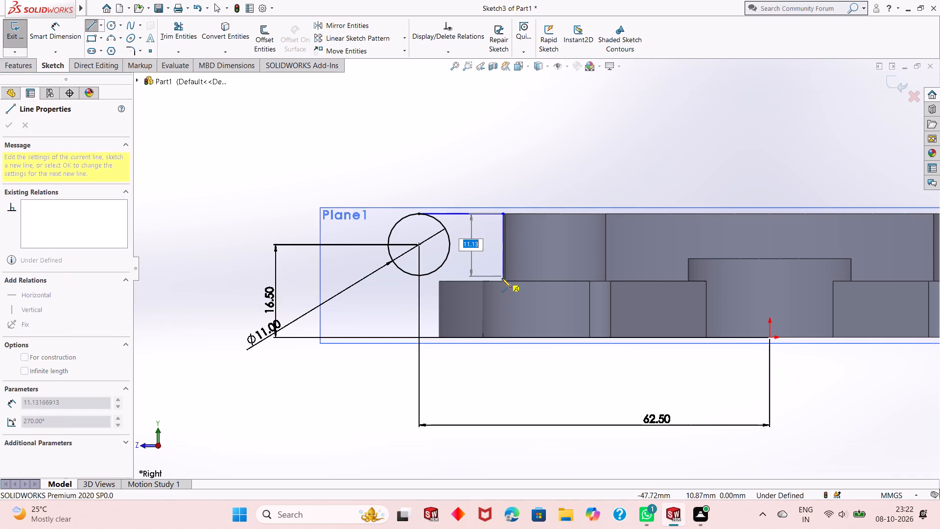
left_click(503, 281)
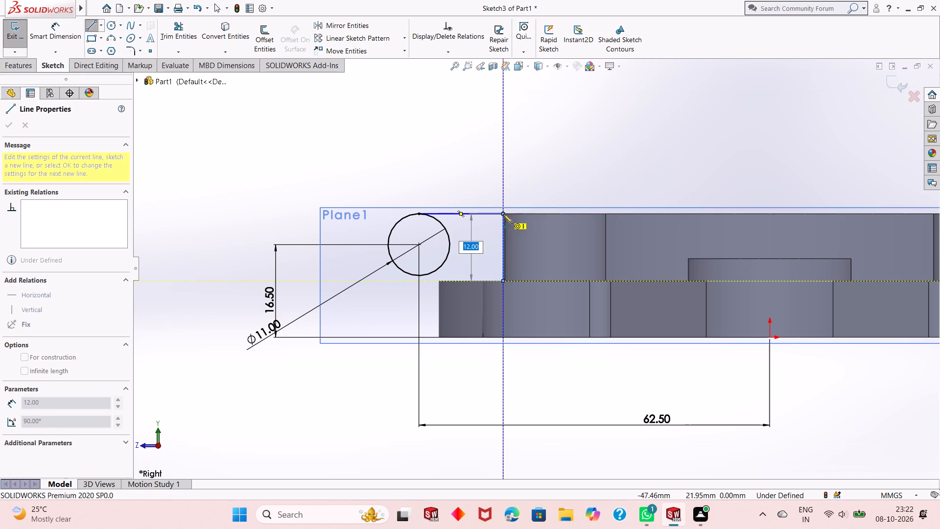
key("Escape")
key("Escape")
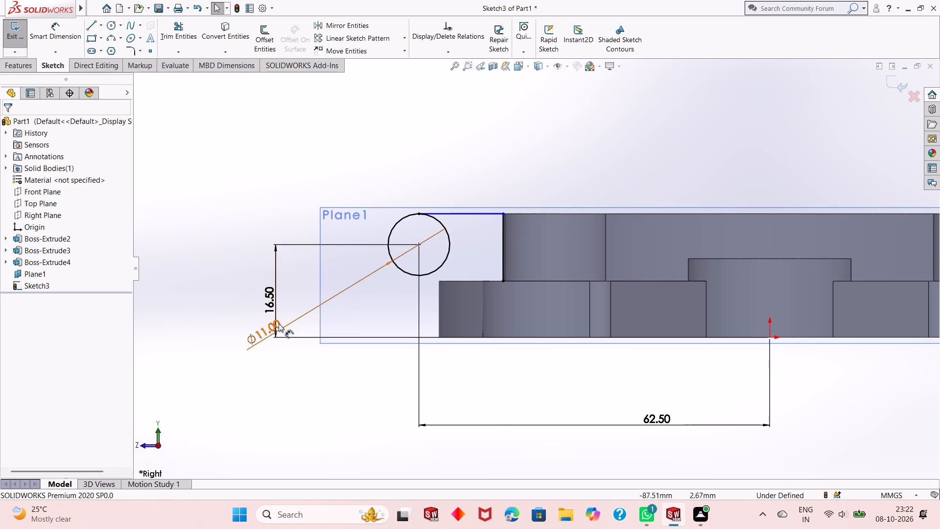
Set the circle's diameter to 12 mm.
double_click(261, 336)
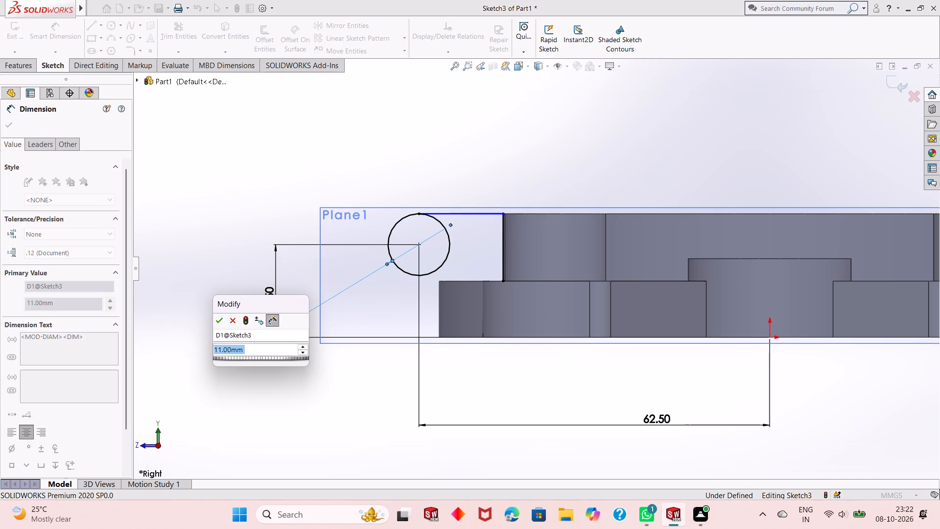
type("12")
key("Return")
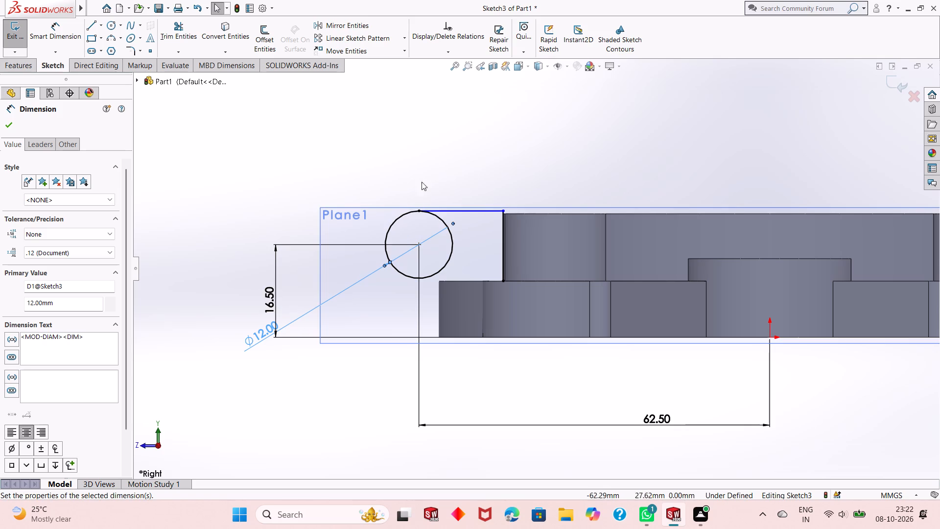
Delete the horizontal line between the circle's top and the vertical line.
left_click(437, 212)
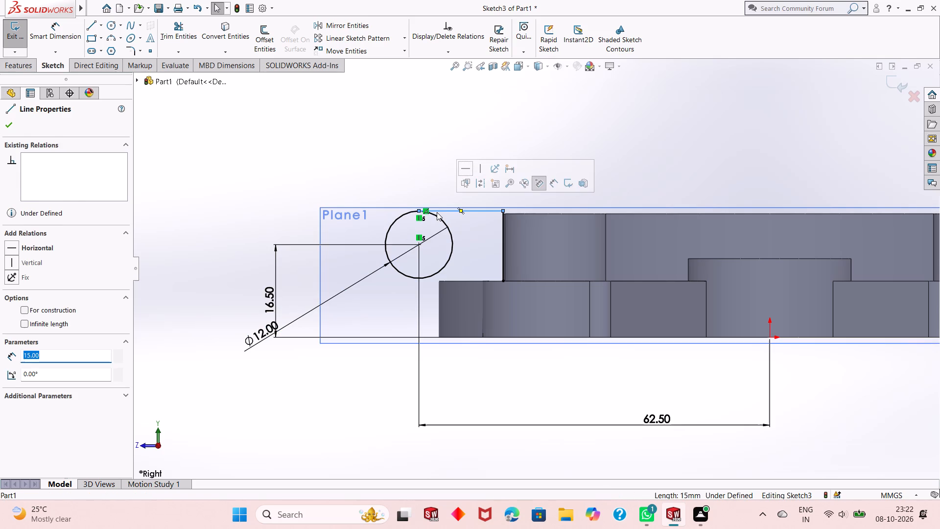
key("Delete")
Set the circle centre's vertical distance from the origin to 16 mm.
left_click(264, 302)
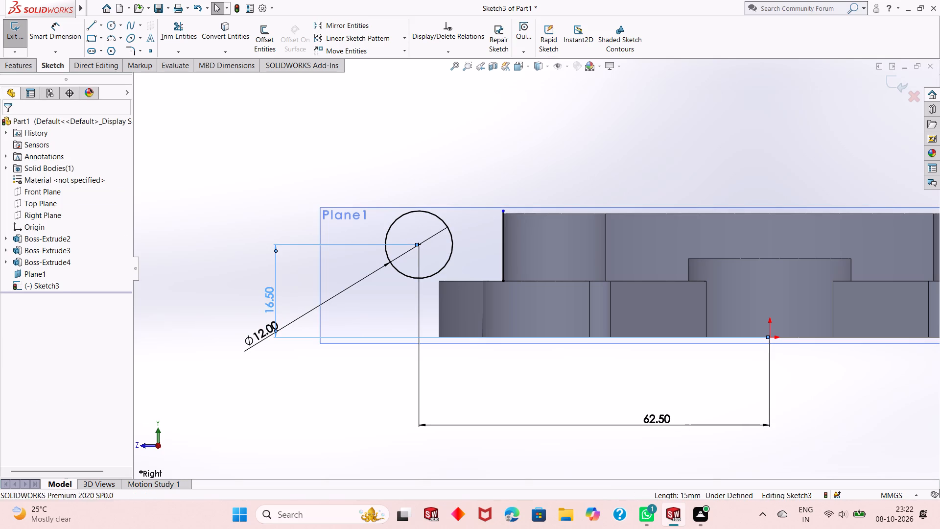
double_click(263, 302)
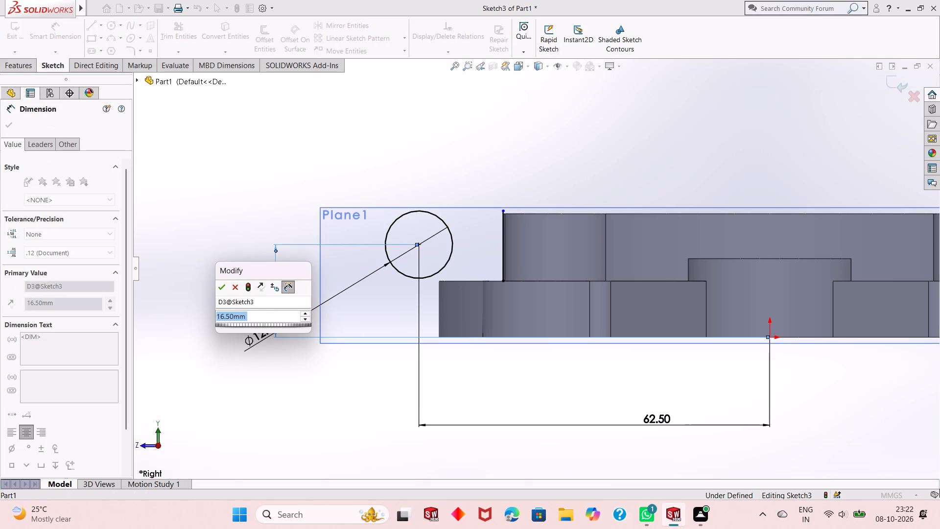
type("16")
key("Return")
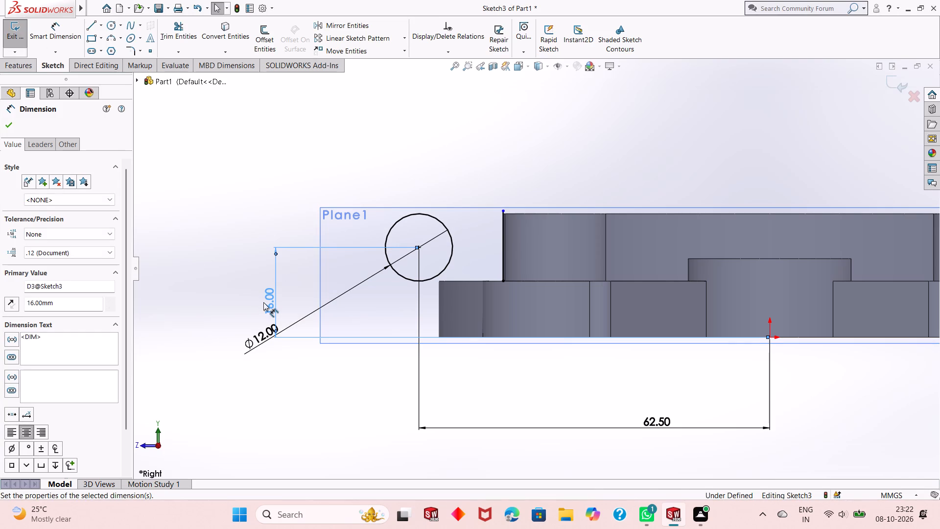
Delete the vertical sketch line along the raised body's outer edge.
left_click(502, 212)
scroll(490, 228, "down", 4)
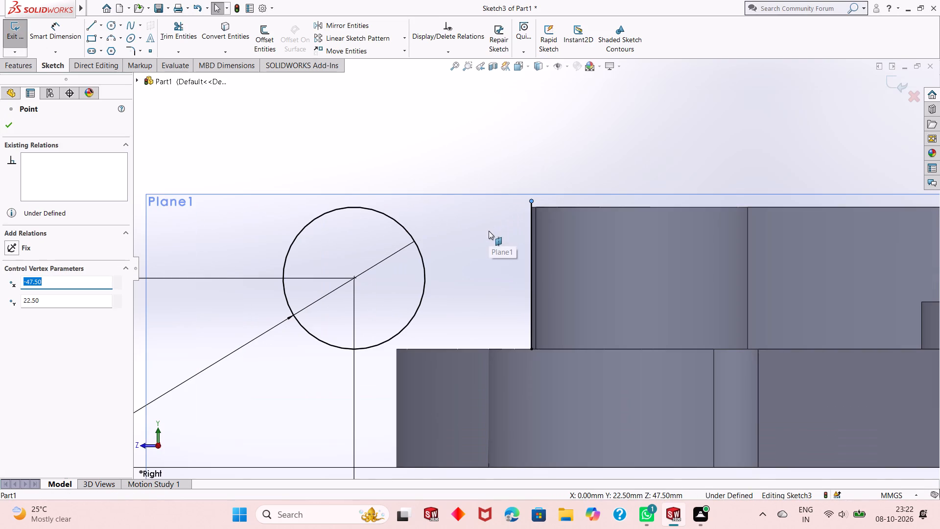
key("Escape")
key("Escape")
key("Escape")
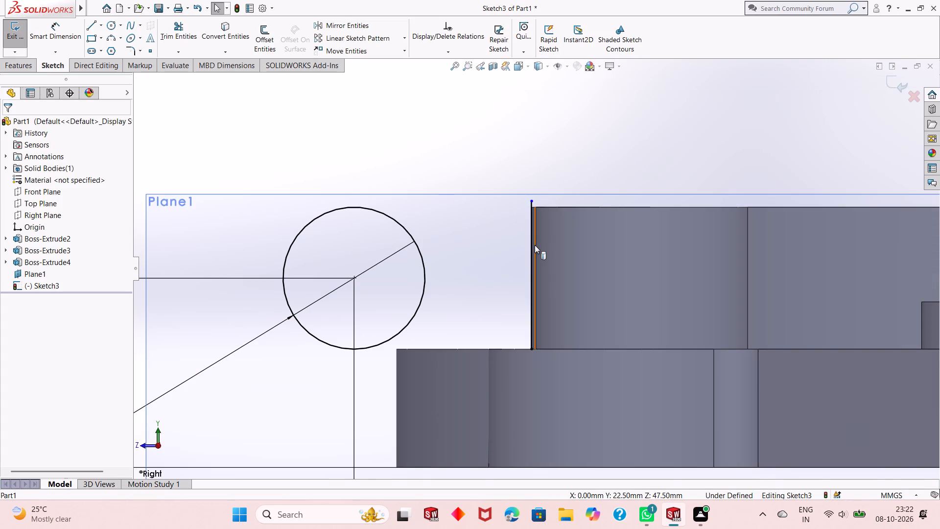
left_click(529, 230)
right_click(466, 139)
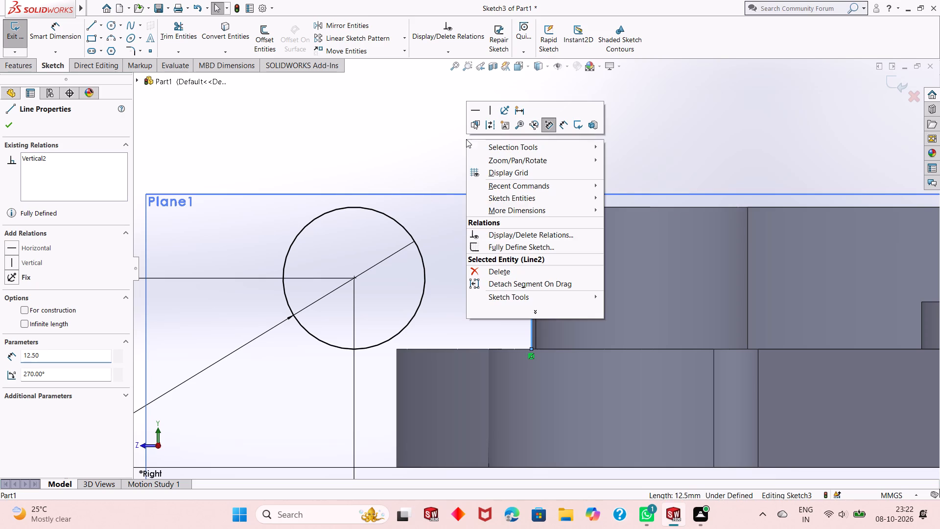
left_click(503, 270)
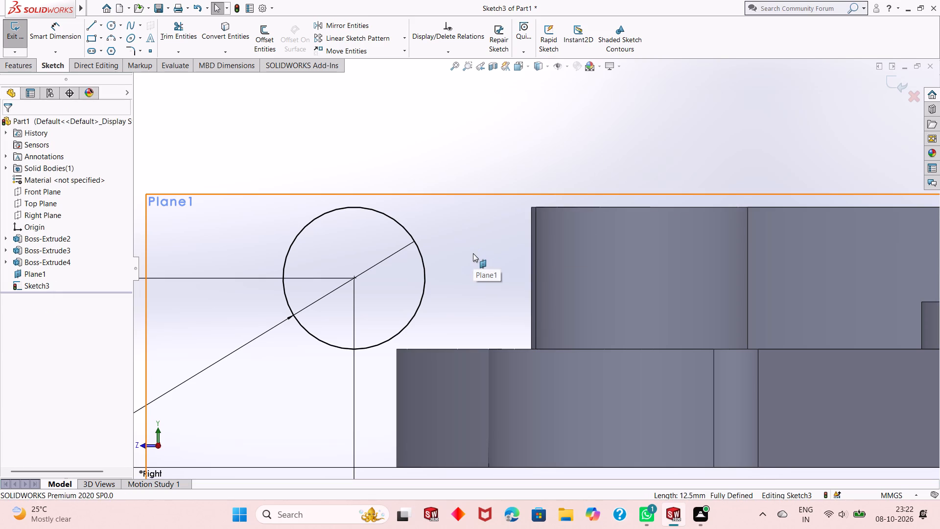
Sketch connected lines from the circle's bottom about 15.3 mm across to the raised body, 12 mm up its edge, and back to the circle's top.
left_click(88, 27)
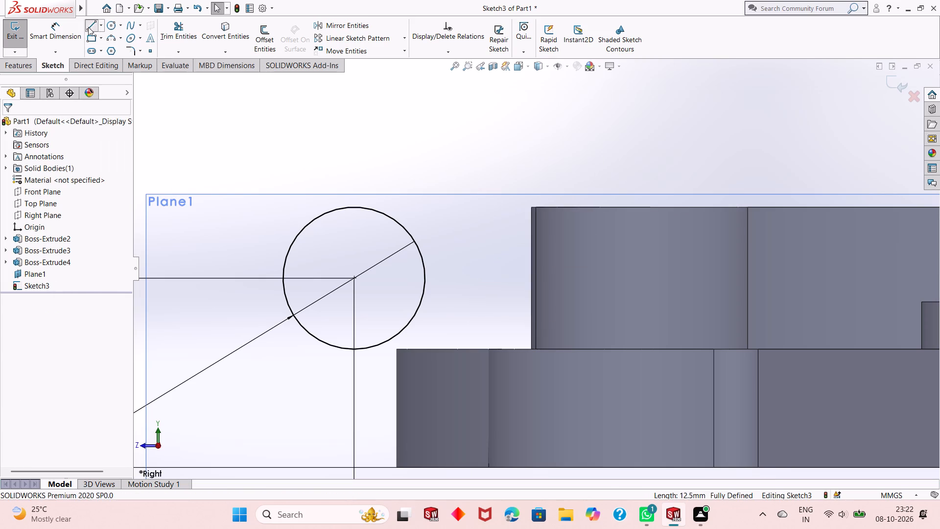
left_click(352, 349)
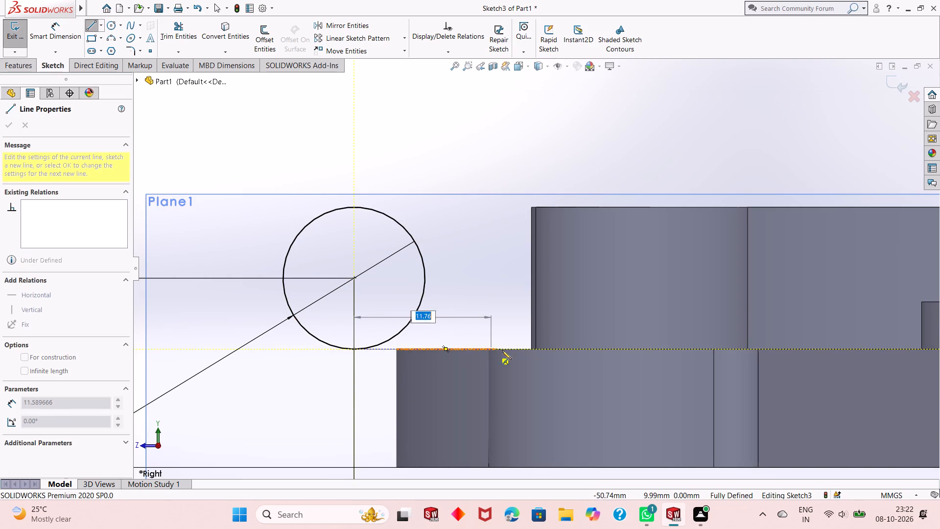
left_click(533, 349)
left_click(527, 259)
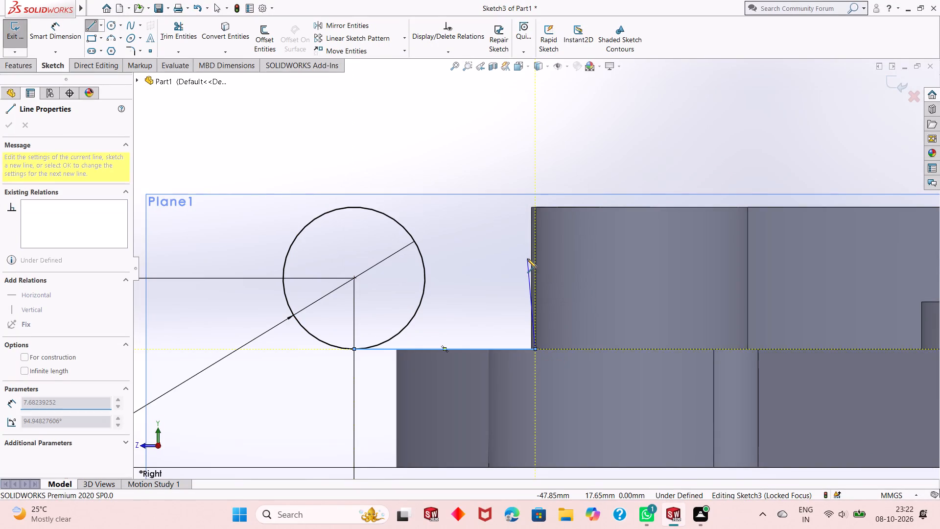
left_click(535, 208)
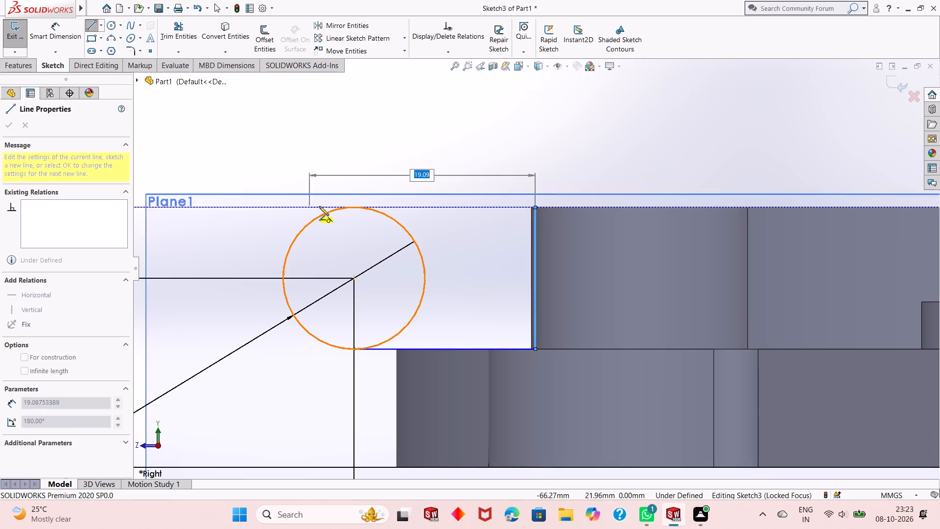
left_click(354, 207)
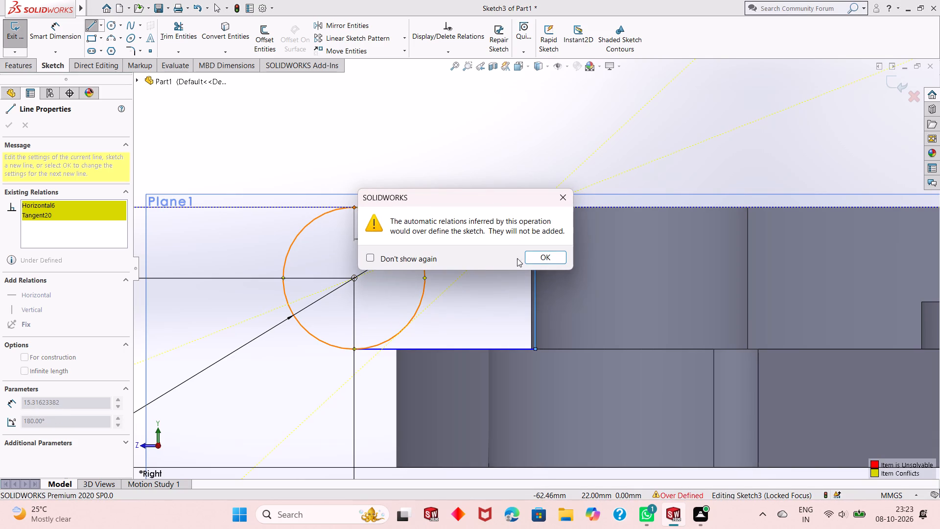
left_click(531, 255)
right_click(393, 154)
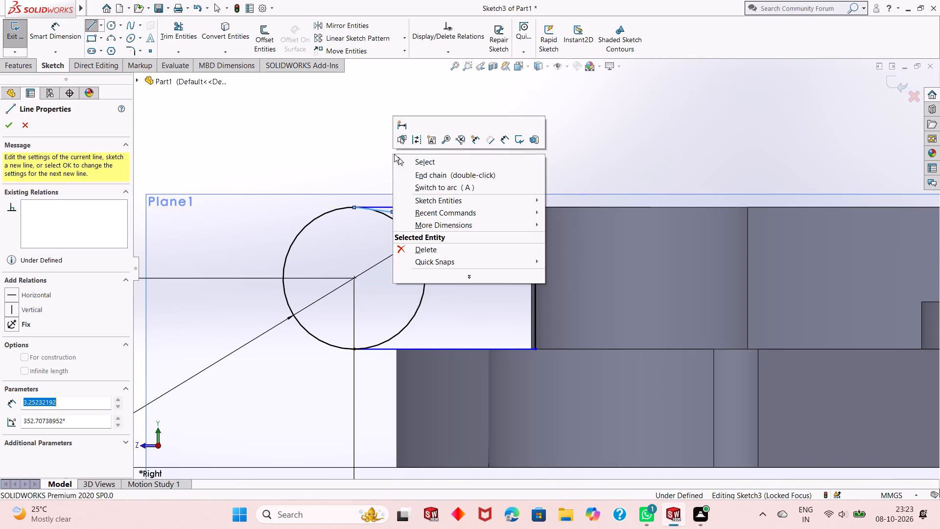
left_click(419, 163)
Delete the stray short slanted line starting at the circle's top.
scroll(394, 226, "down", 4)
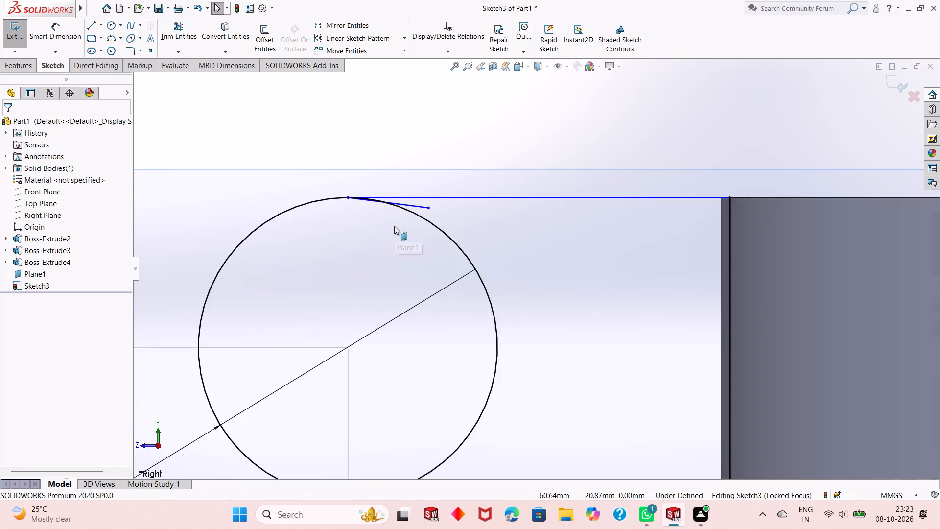
scroll(394, 224, "down", 4)
left_click(447, 193)
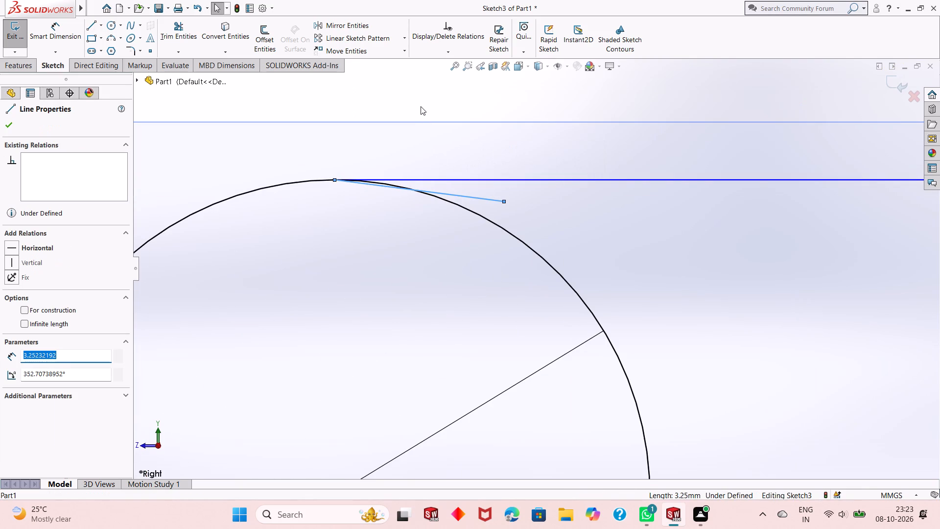
right_click(421, 106)
left_click(462, 240)
Examine how the horizontal and vertical sketch lines meet the raised body's side wall.
scroll(354, 229, "up", 3)
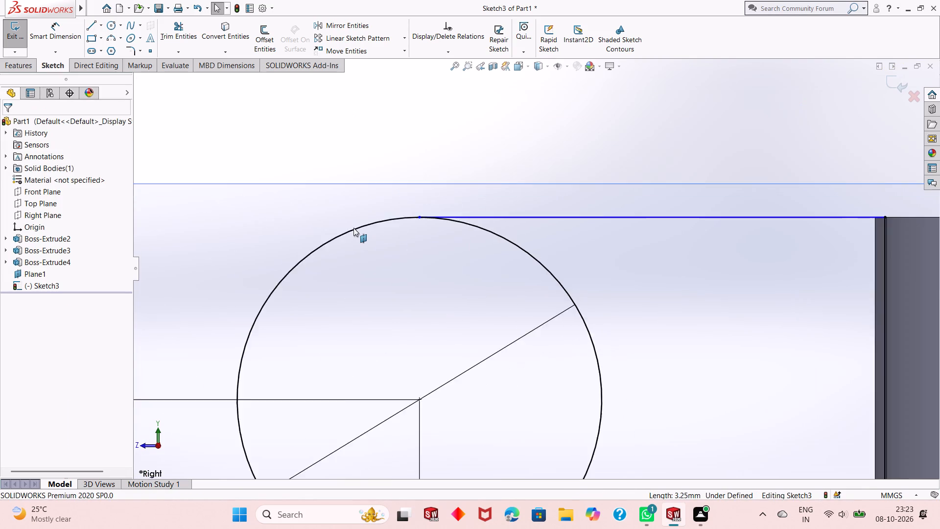
scroll(353, 228, "up", 6)
scroll(388, 278, "up", 1)
scroll(600, 309, "down", 2)
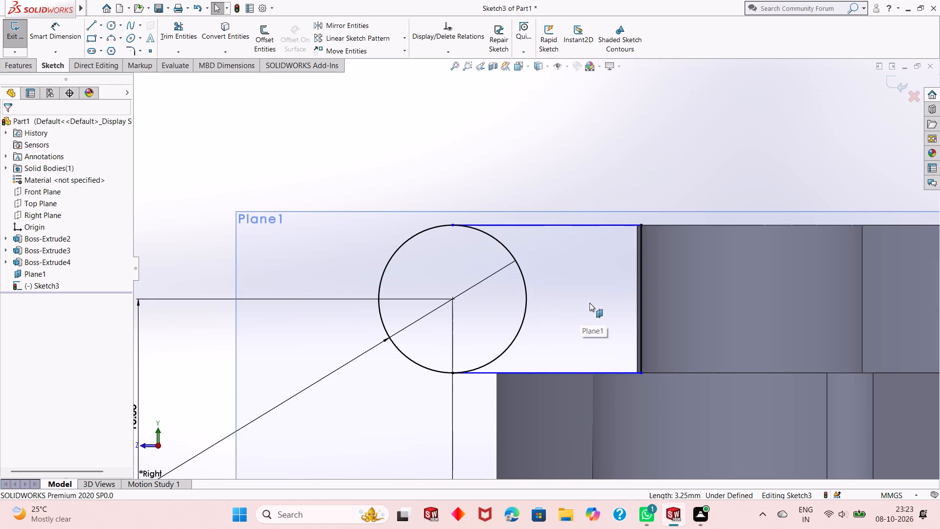
scroll(612, 223, "down", 3)
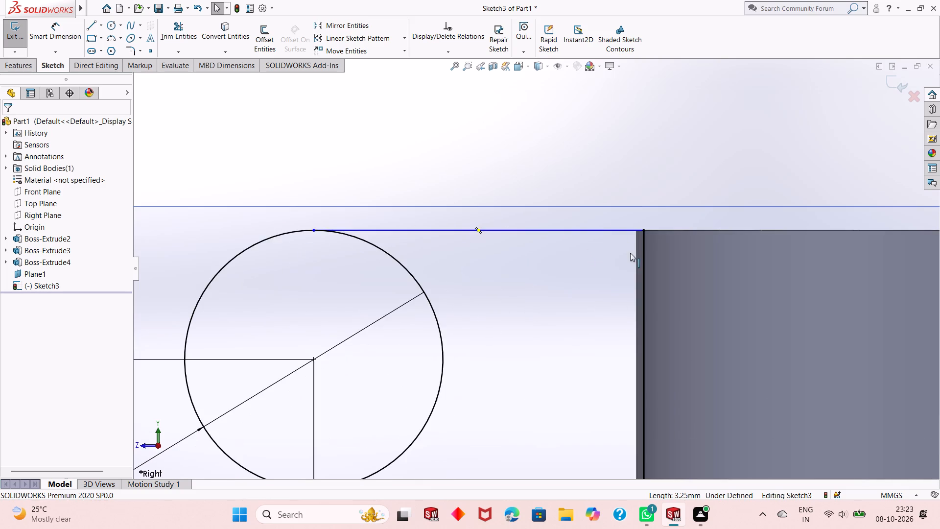
middle_click_drag(567, 254, 577, 285)
scroll(565, 278, "up", 2)
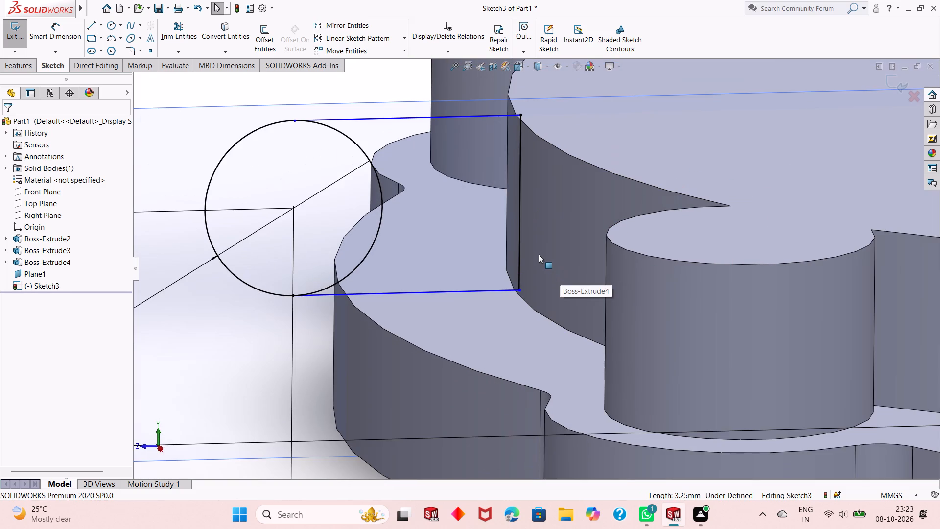
scroll(523, 150, "down", 3)
scroll(528, 104, "down", 4)
middle_click_drag(463, 266, 450, 238)
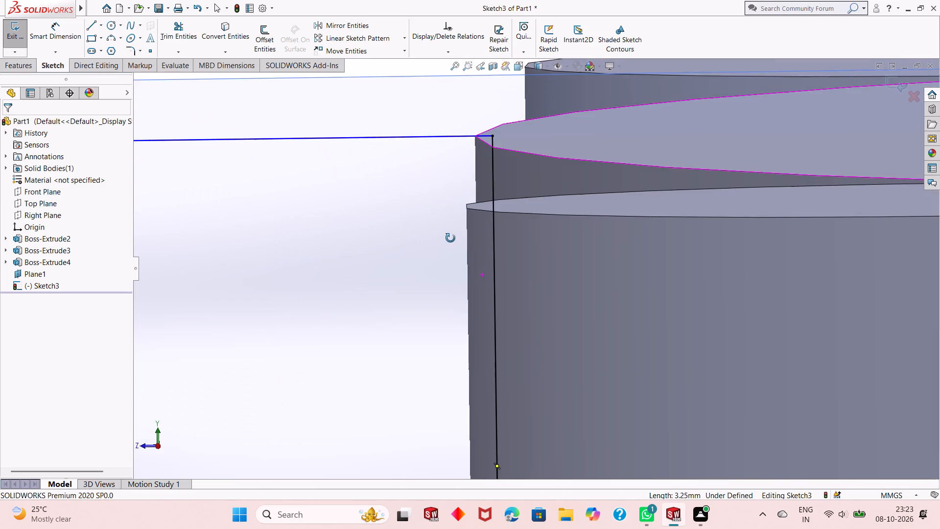
middle_click_drag(450, 238, 471, 251)
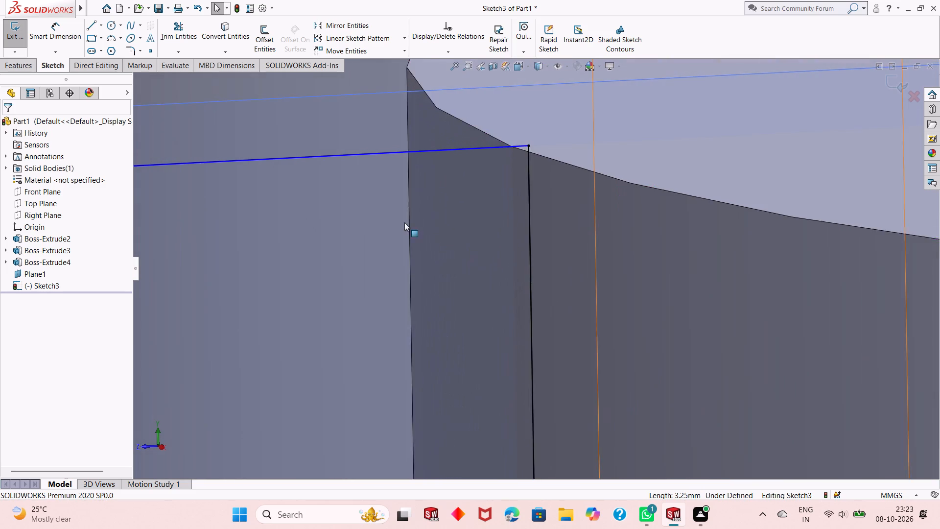
scroll(404, 222, "up", 2)
key("ctrl+8")
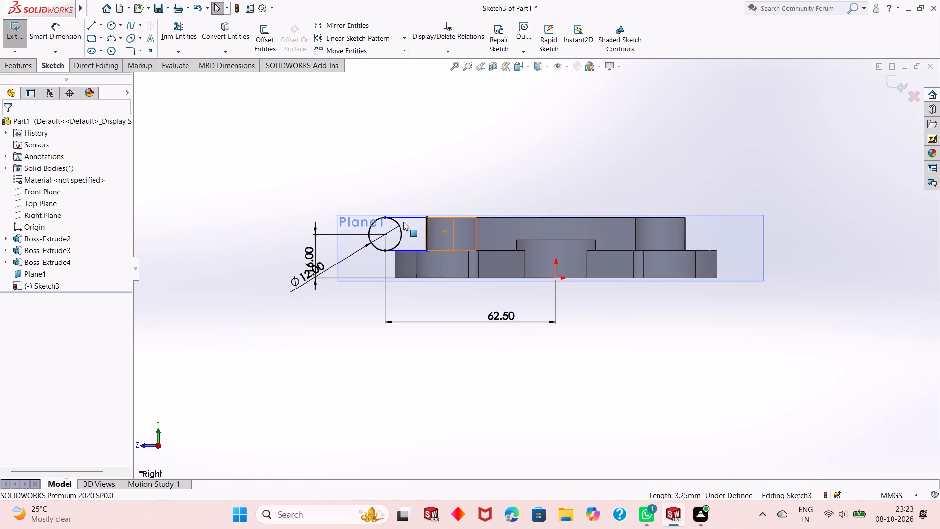
Add tangent relations between the circle and both the upper and lower horizontal lines.
scroll(418, 221, "down", 5)
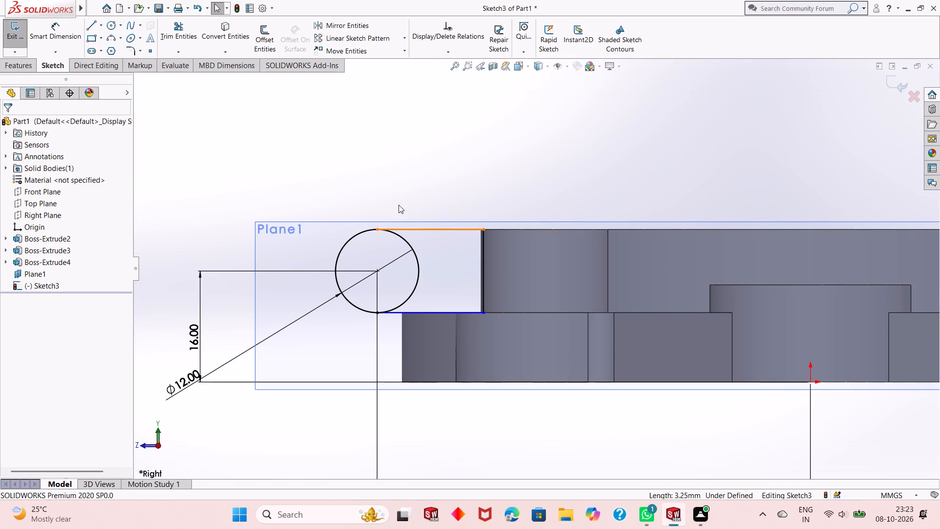
left_click(455, 231)
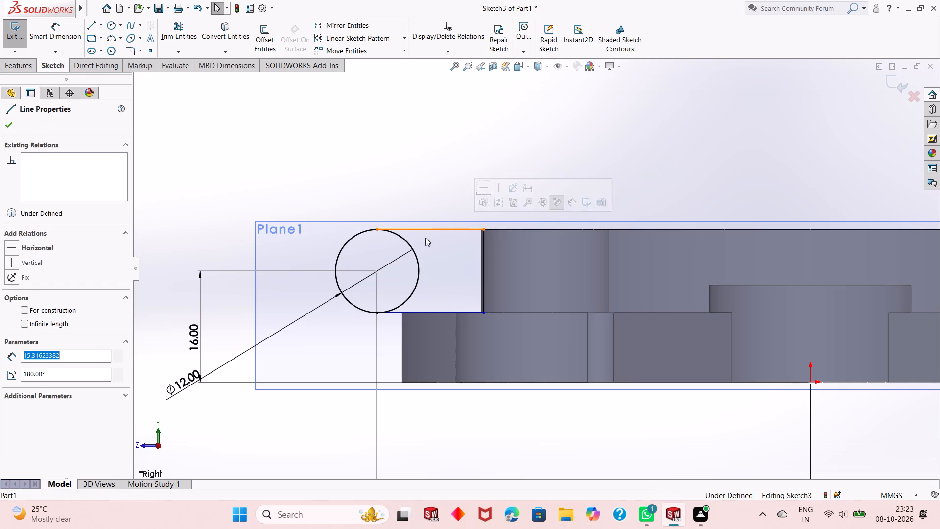
left_click(412, 247, "ctrl")
left_click(440, 206)
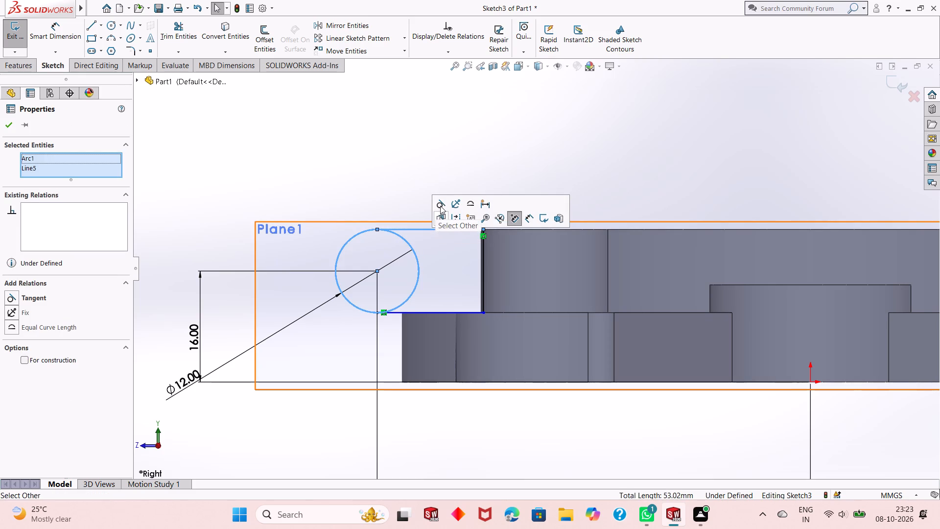
left_click(7, 126)
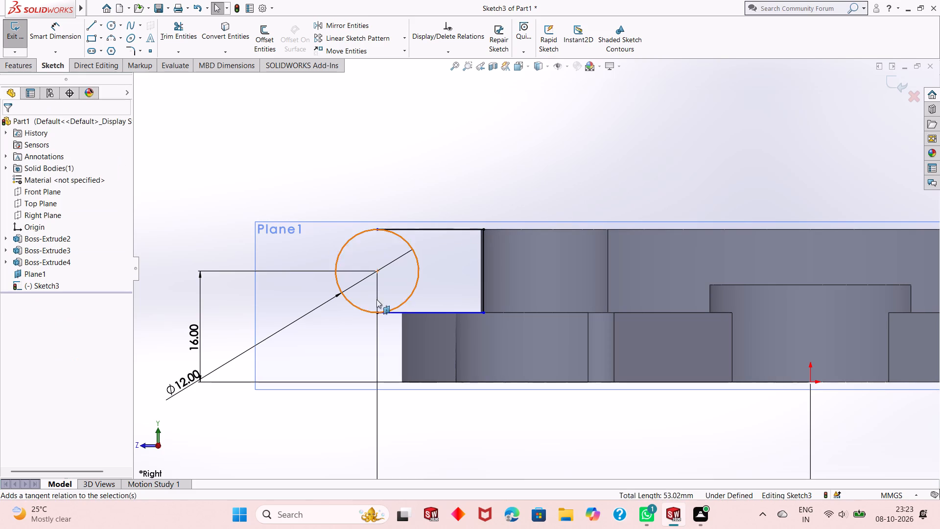
left_click(474, 313)
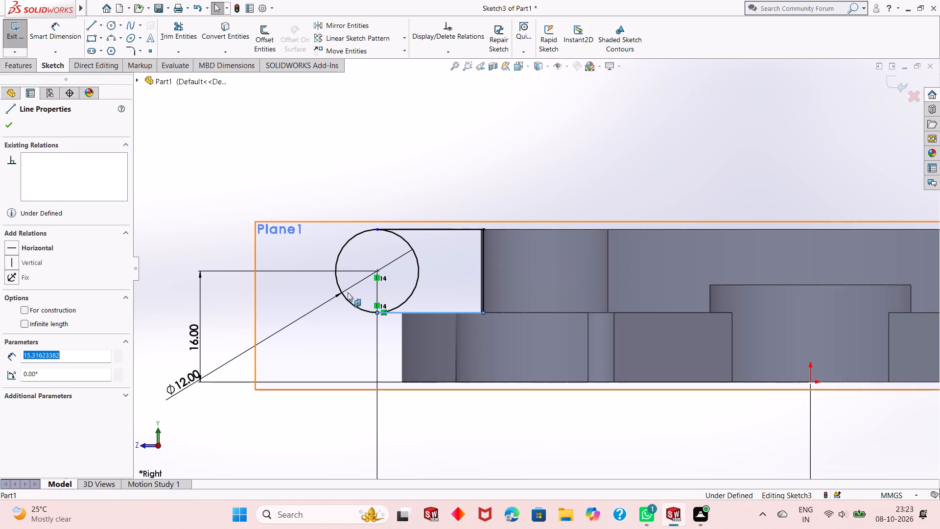
left_click(409, 299, "ctrl")
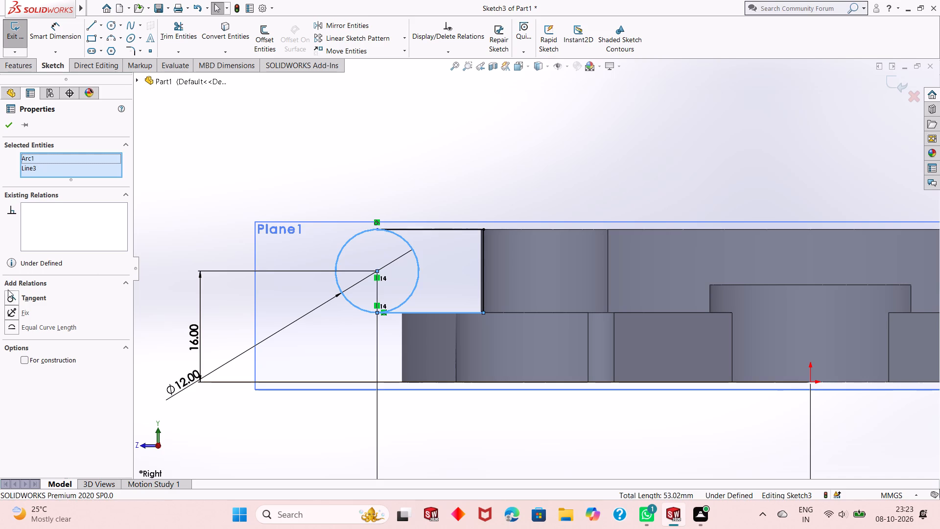
left_click(10, 298)
left_click(7, 126)
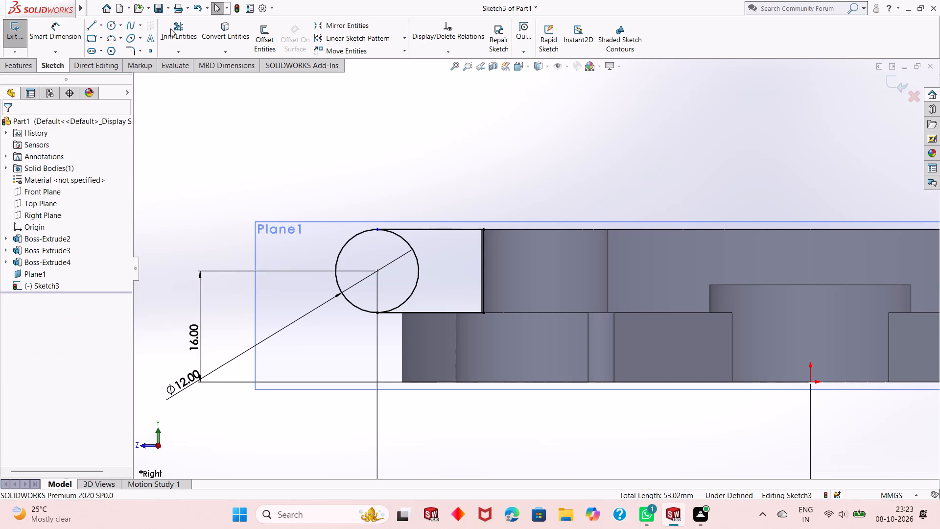
Trim away the circle's inner half between the two horizontal lines to leave a rounded tab profile.
left_click(175, 28)
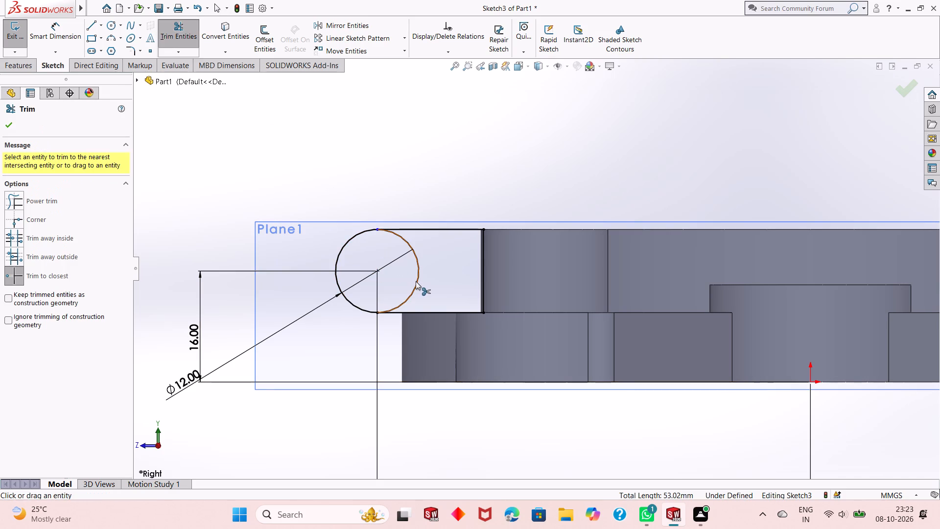
left_click(416, 281)
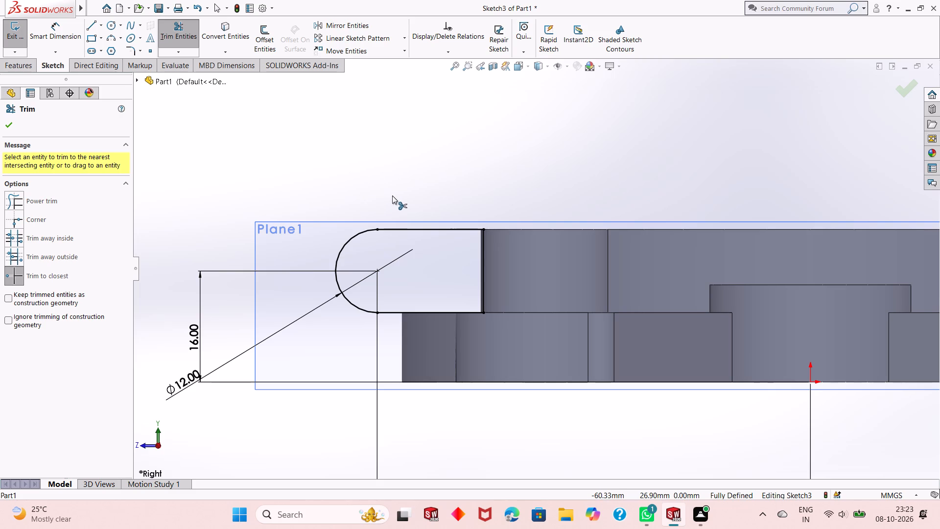
Set the horizontal distance from the arc's centre to the origin to 62 mm.
scroll(392, 195, "down", 1)
scroll(392, 195, "up", 3)
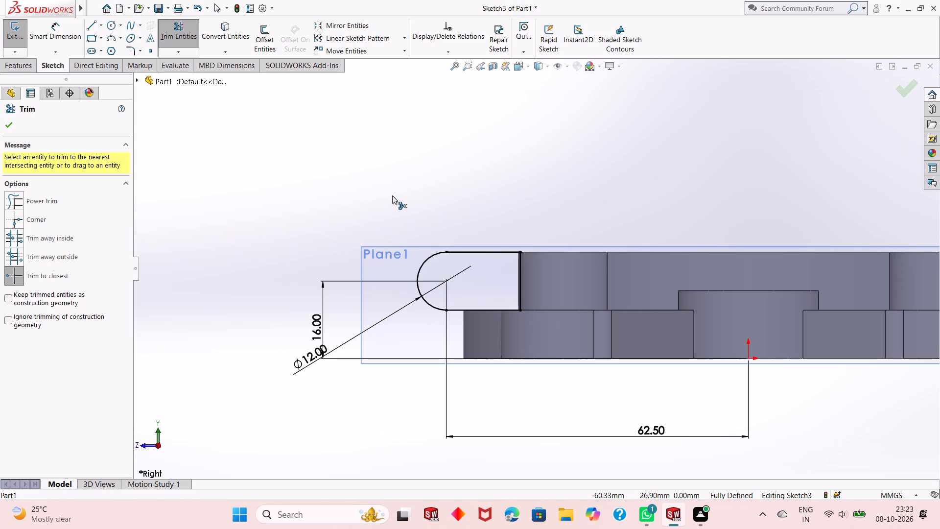
double_click(644, 431)
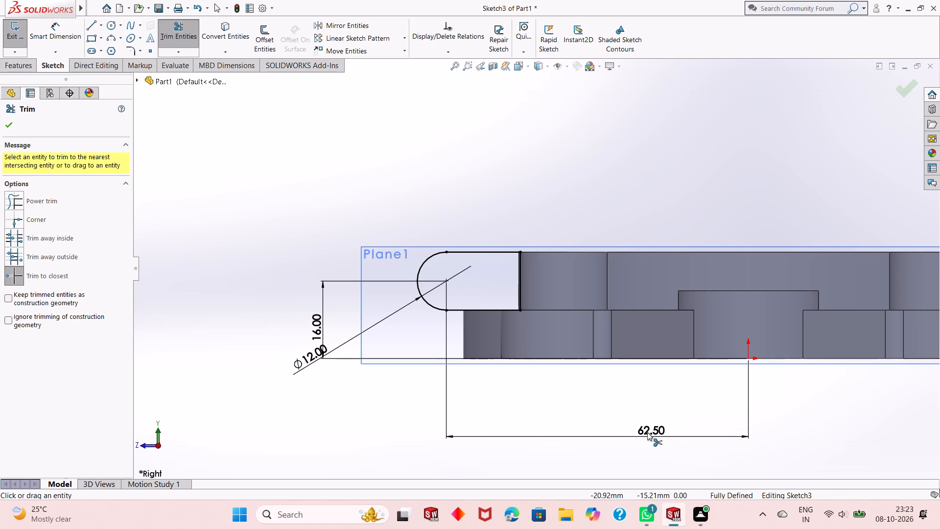
key("Escape")
key("Escape")
key("Escape")
key("Escape")
double_click(647, 432)
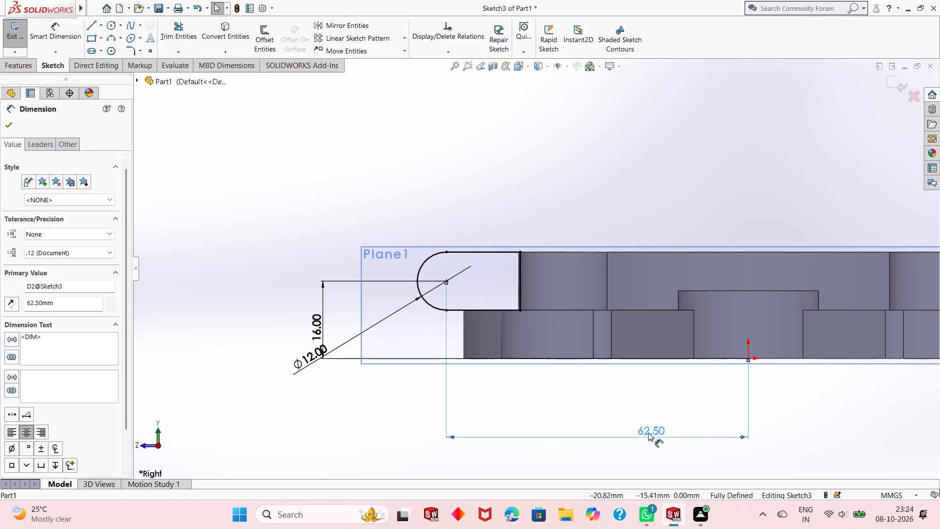
double_click(648, 433)
type("62")
key("Return")
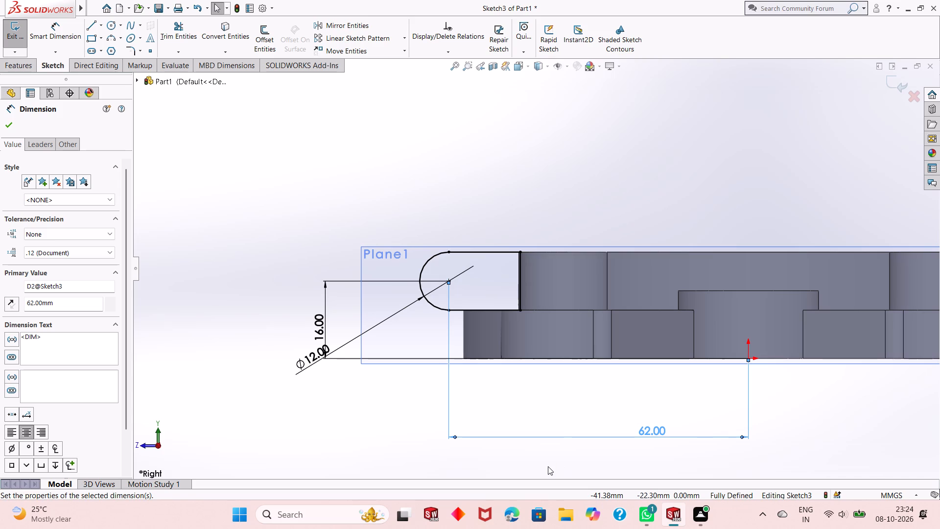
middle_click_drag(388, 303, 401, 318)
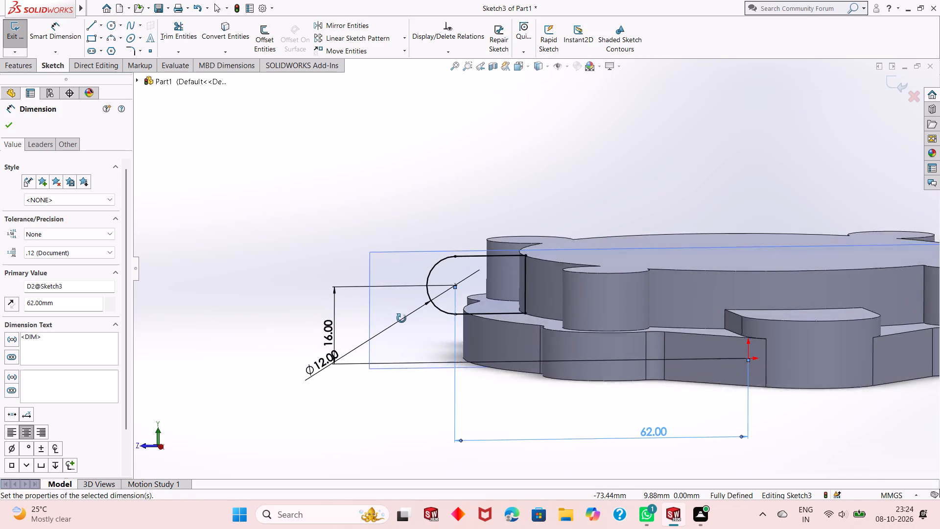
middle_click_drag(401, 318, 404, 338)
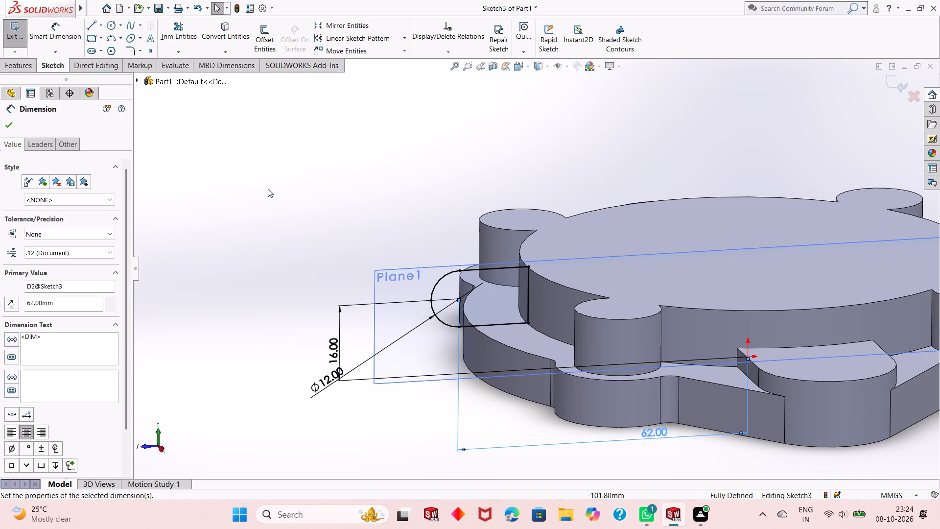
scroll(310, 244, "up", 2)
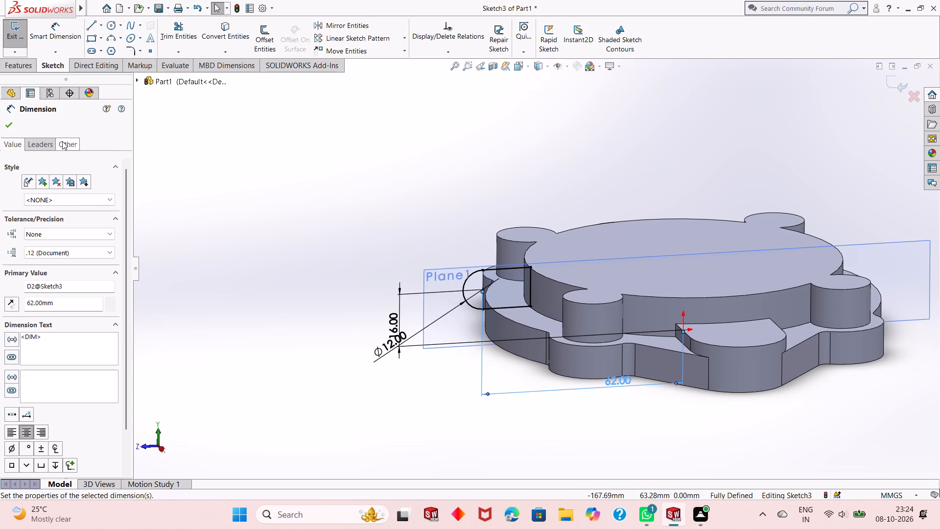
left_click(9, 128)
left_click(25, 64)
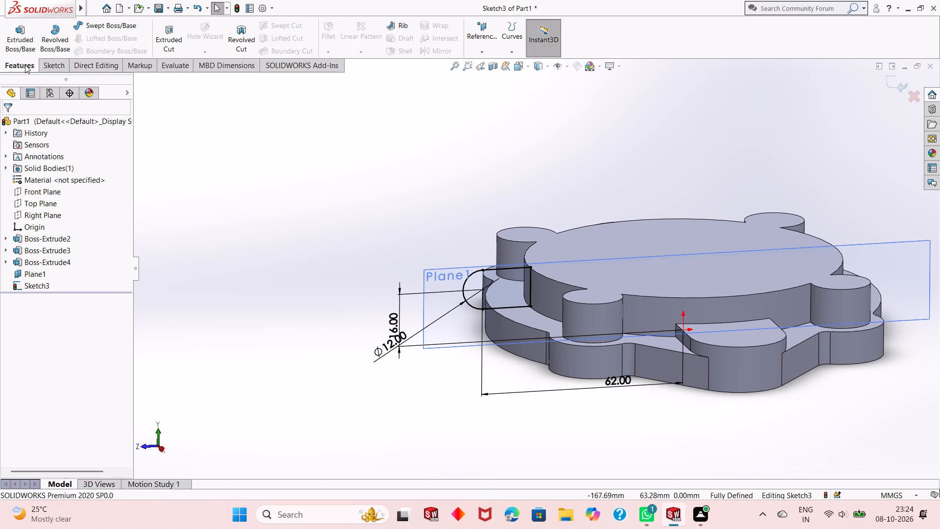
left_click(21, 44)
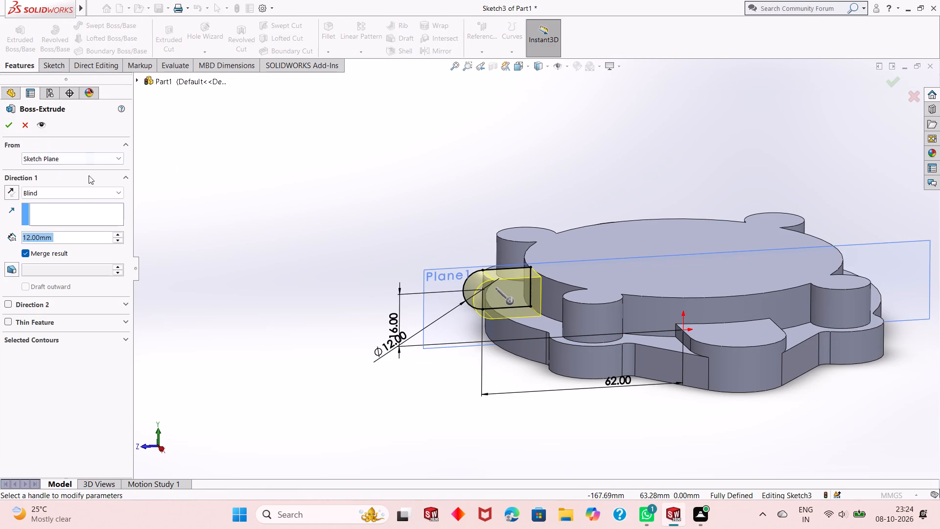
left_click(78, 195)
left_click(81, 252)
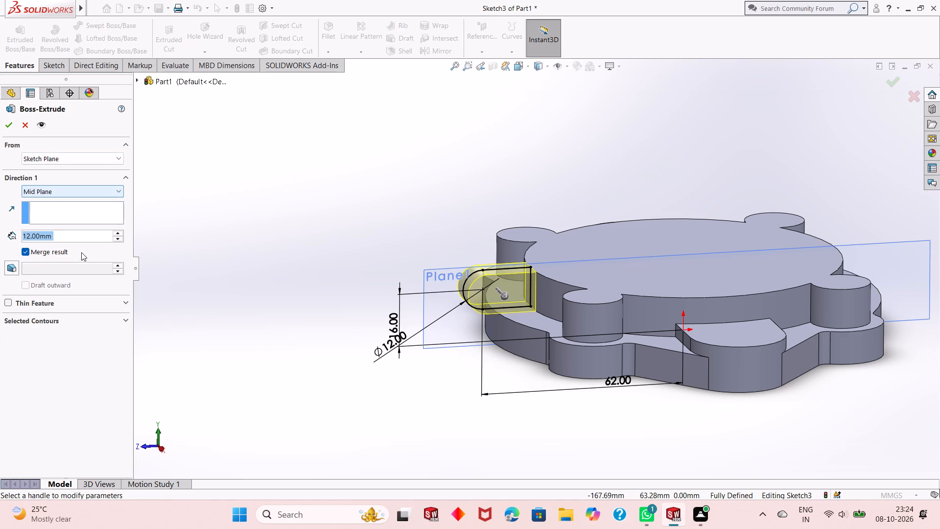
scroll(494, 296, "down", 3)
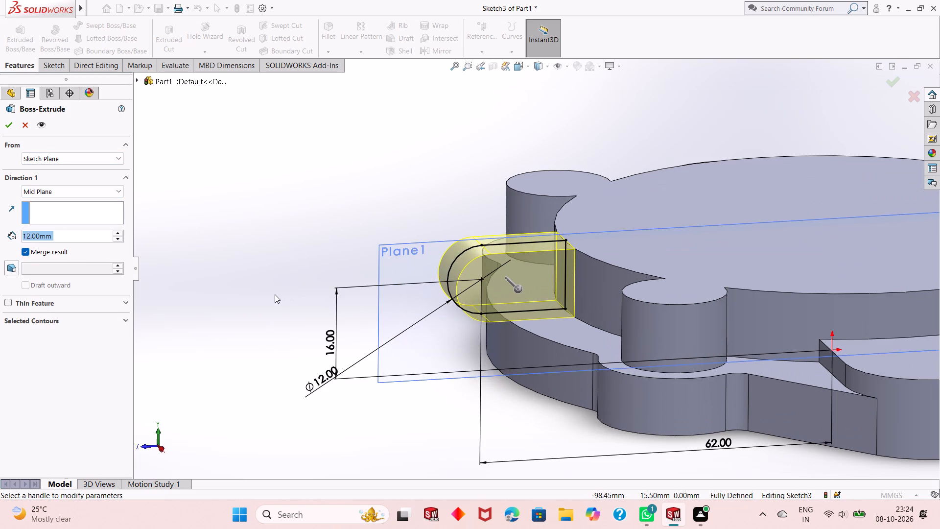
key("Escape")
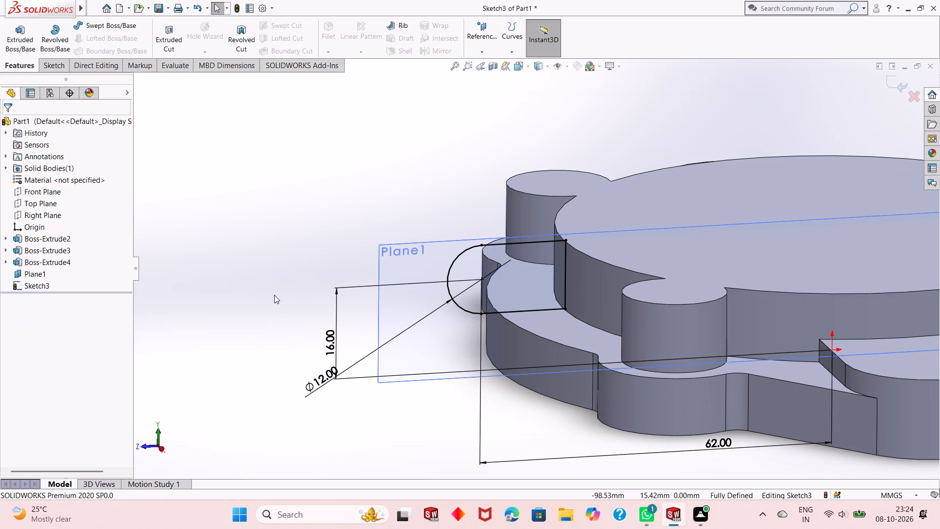
Sketch a circle about 7.55 mm in diameter centred on the tab profile's arc centre.
key("ctrl+8")
scroll(424, 220, "down", 5)
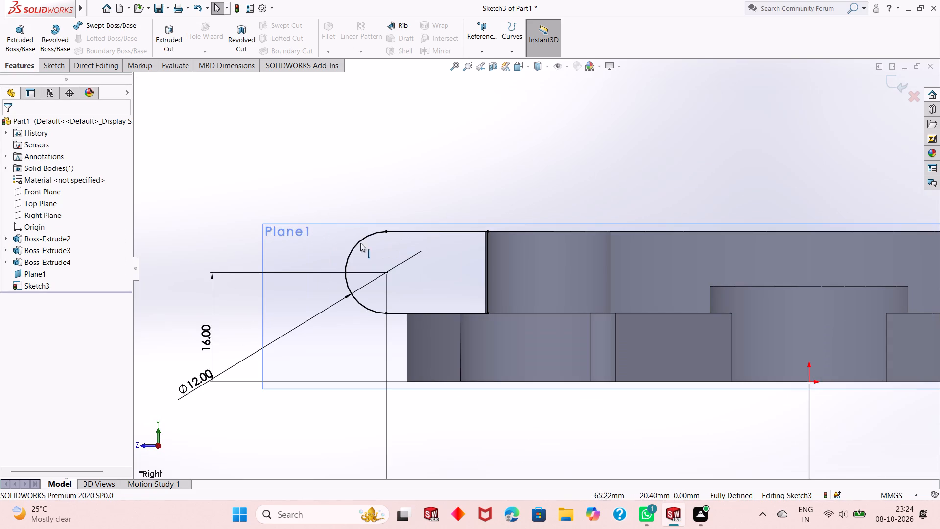
left_click(60, 68)
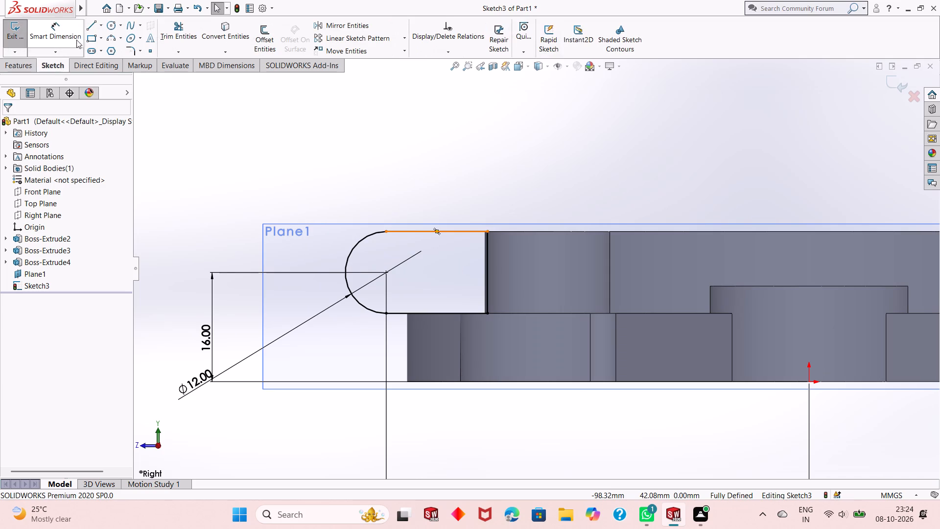
left_click(113, 28)
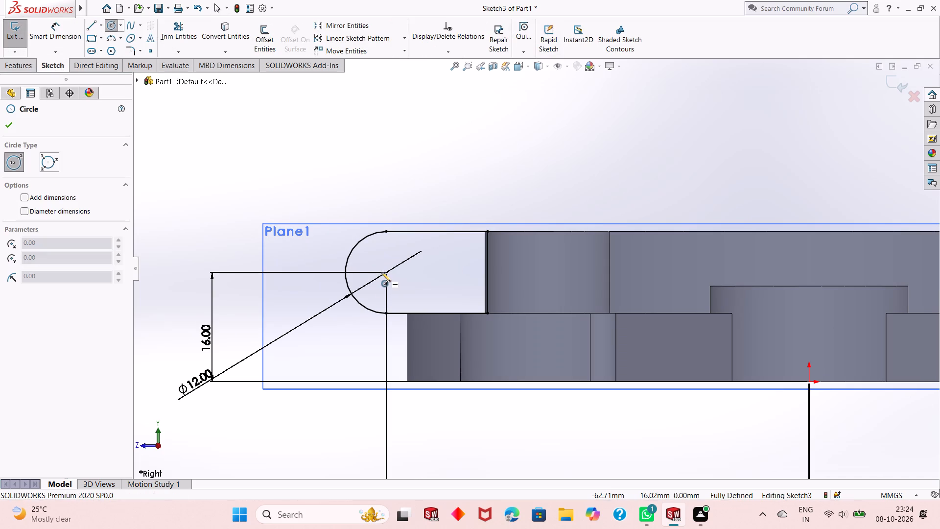
left_click(387, 274)
left_click(398, 249)
right_click(275, 164)
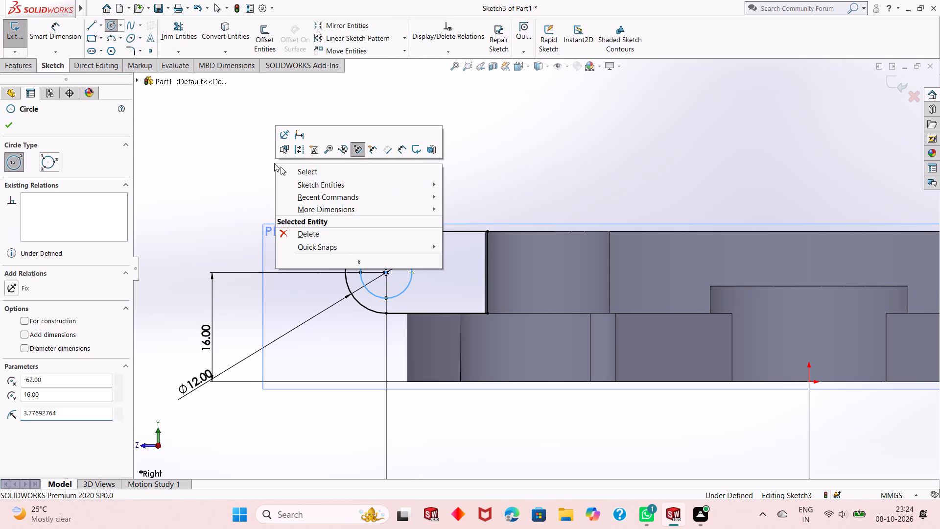
left_click(325, 171)
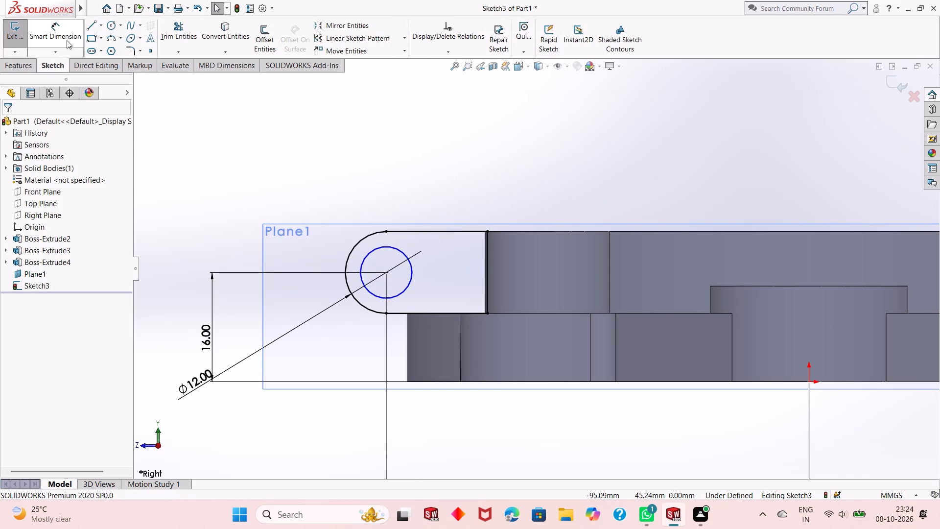
Dimension the inner circle's diameter as 6 mm.
left_click(66, 39)
left_click(395, 298)
left_click(292, 423)
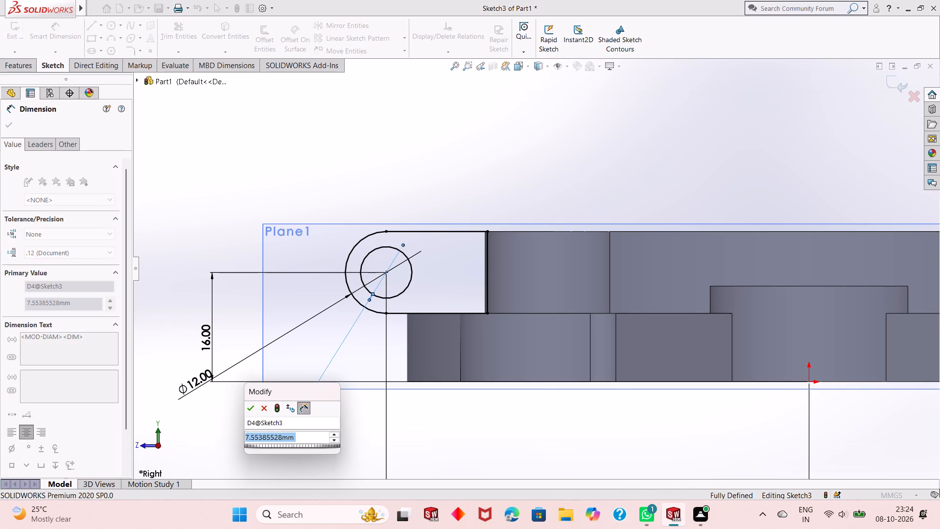
key("6")
key("Return")
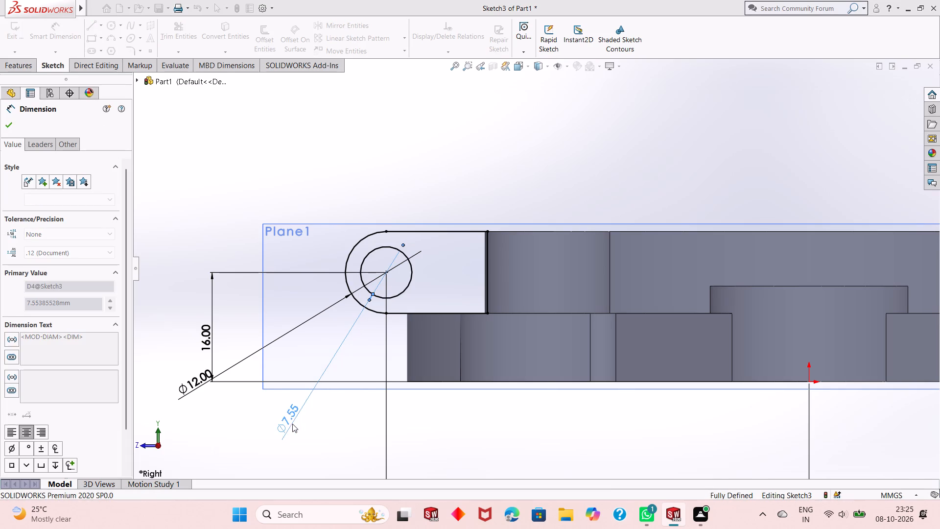
right_click(281, 170)
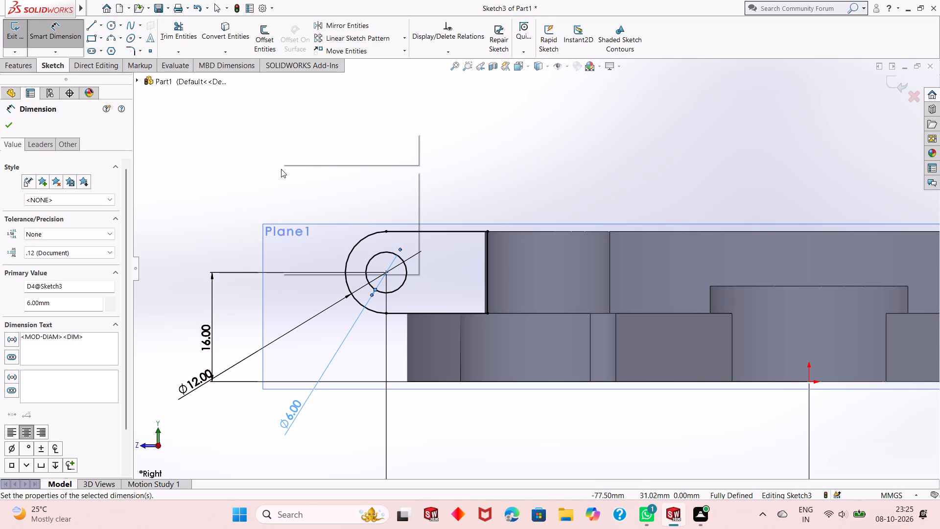
left_click(298, 204)
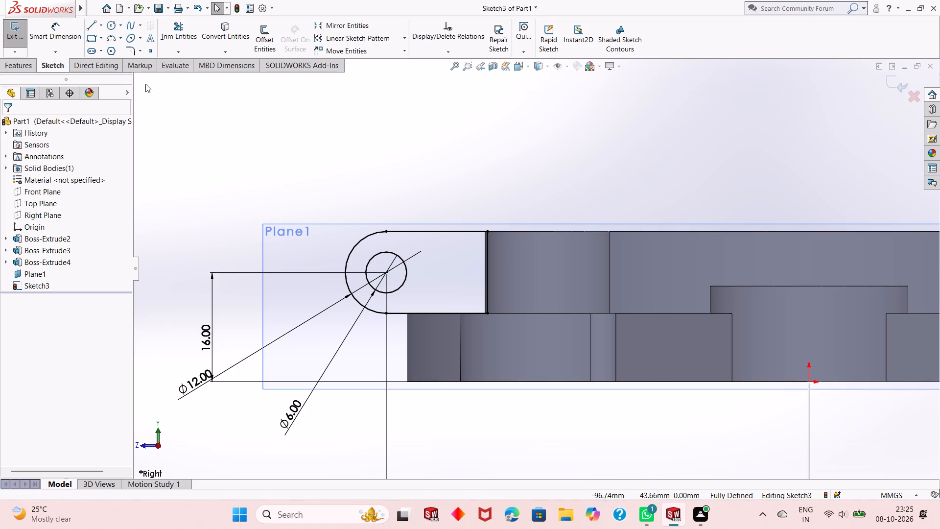
Examine how the tab profile with its inner circle sits against the raised body and the lower plate.
left_click(23, 70)
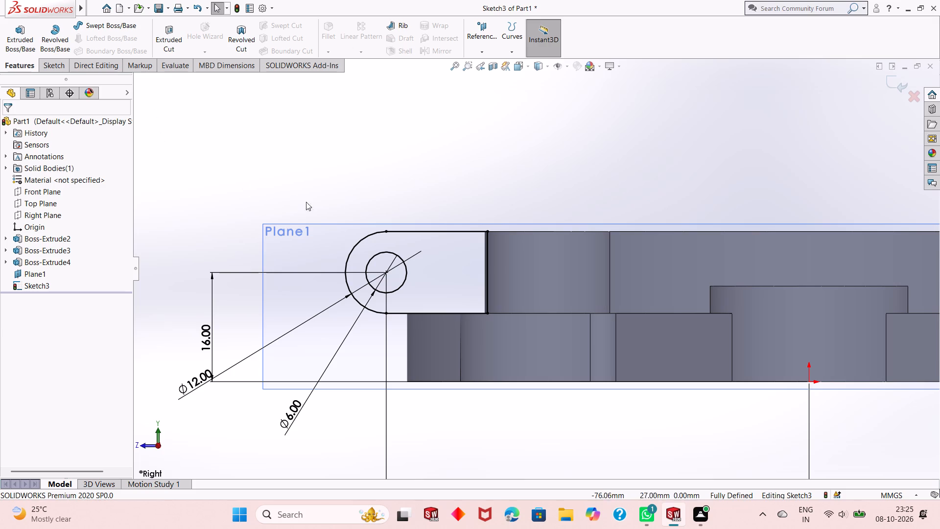
middle_click_drag(380, 211, 386, 269)
scroll(390, 243, "up", 4)
middle_click_drag(434, 201, 434, 201)
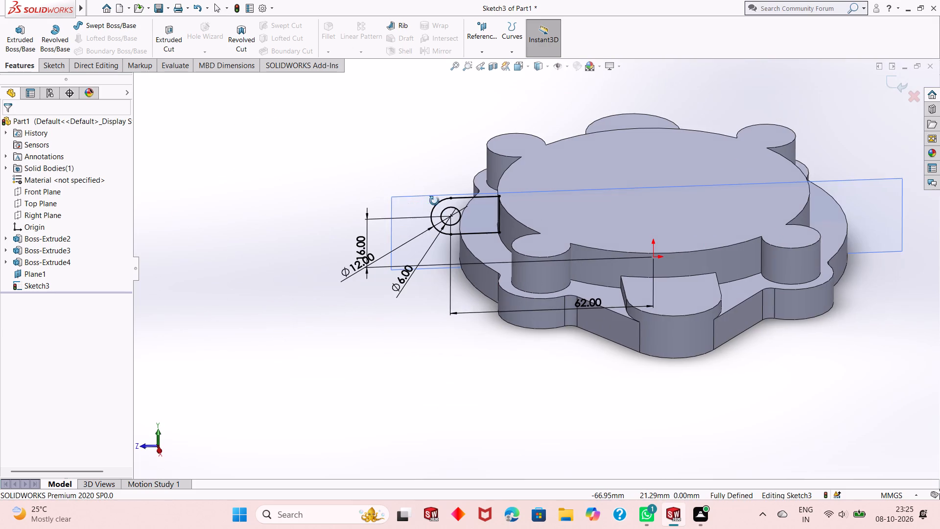
middle_click_drag(434, 201, 431, 168)
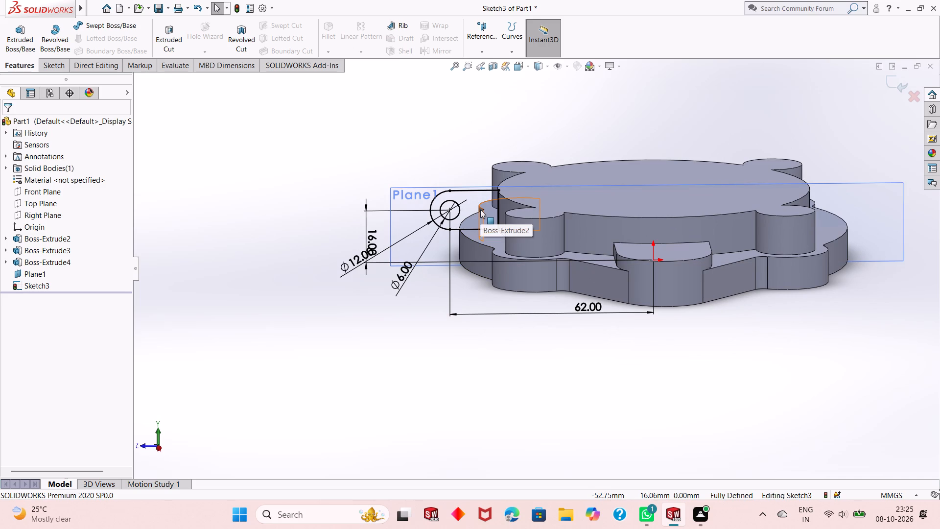
scroll(481, 235, "down", 1)
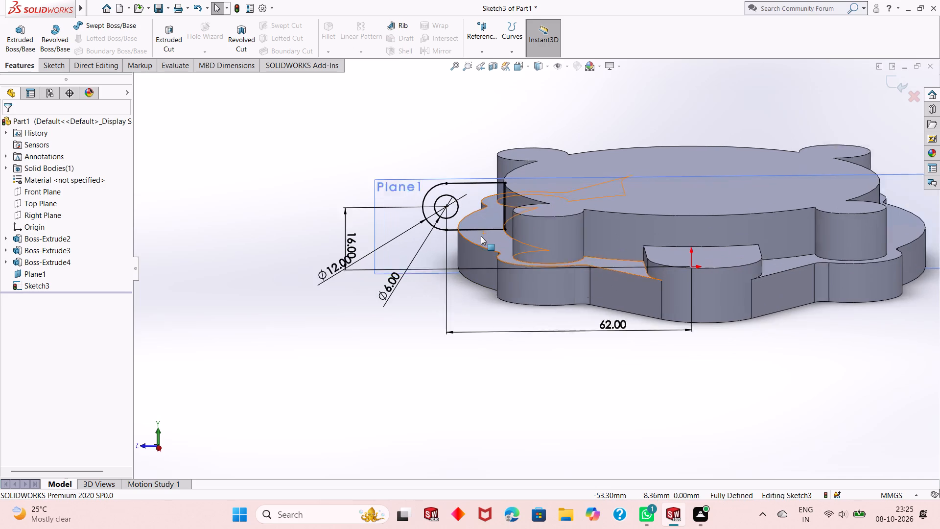
scroll(481, 236, "down", 1)
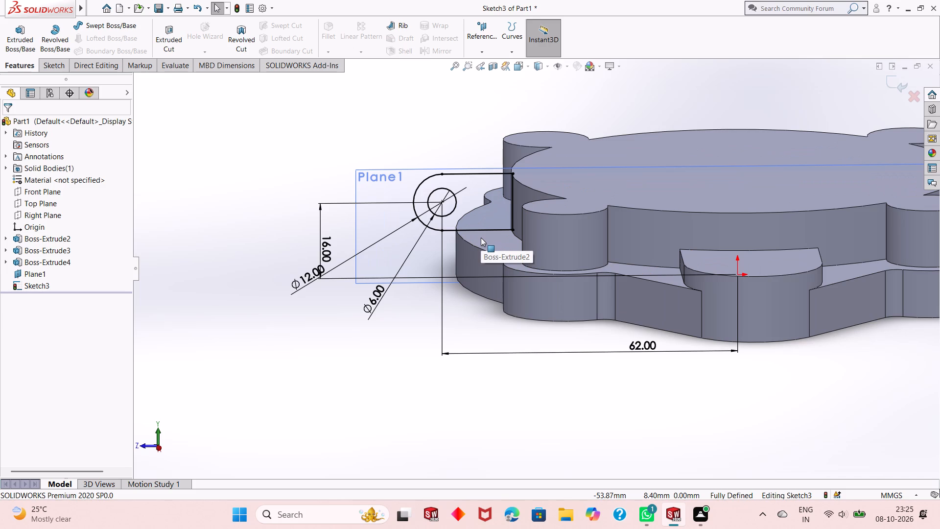
scroll(489, 276, "down", 2)
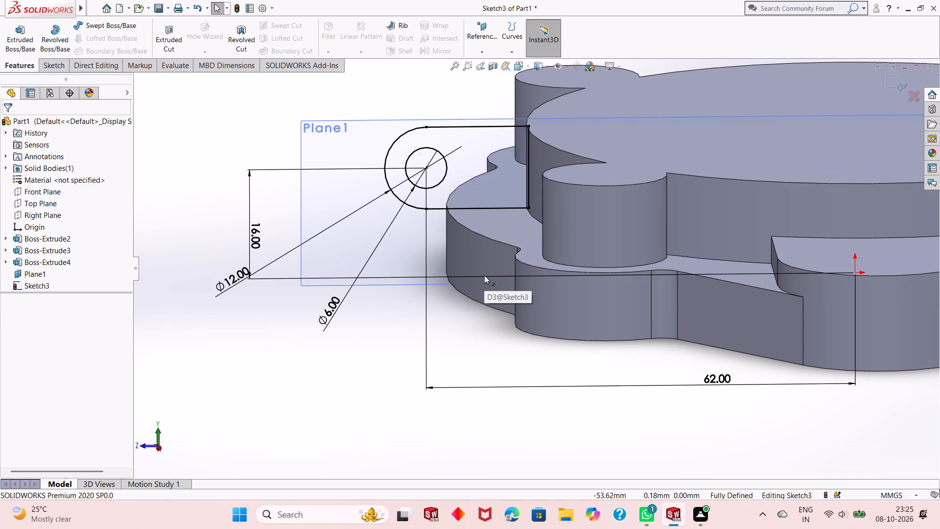
scroll(462, 261, "down", 1)
scroll(461, 261, "up", 3)
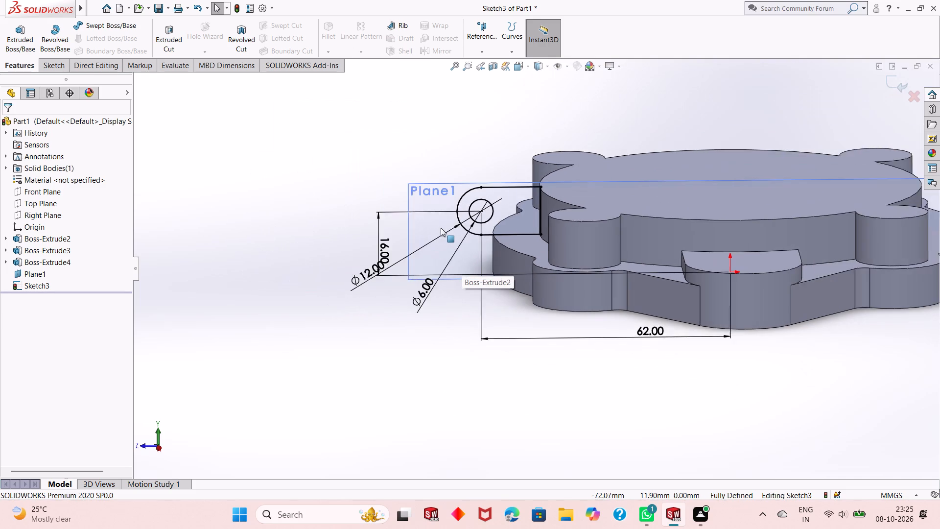
scroll(441, 228, "up", 2)
scroll(553, 211, "down", 1)
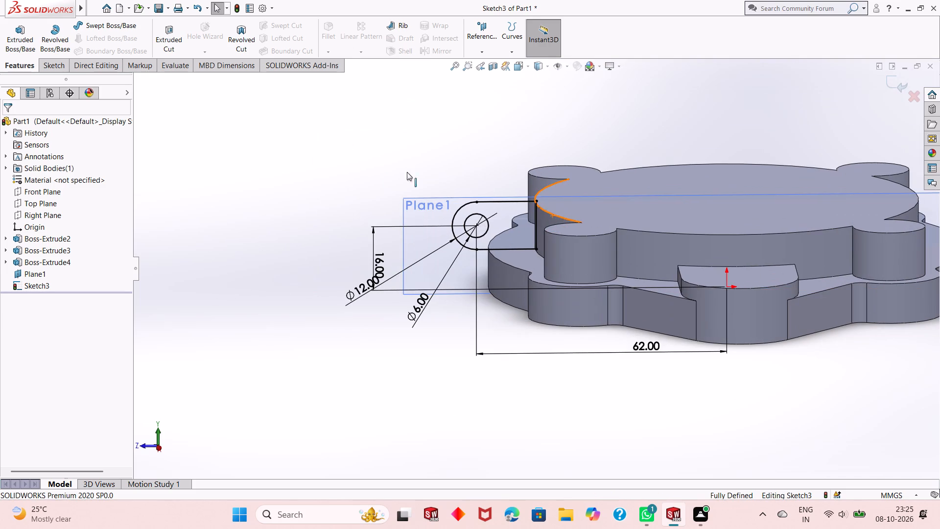
Extrude the tab profile with its hole 12 mm using the Mid Plane end condition, merged with the body.
left_click(13, 52)
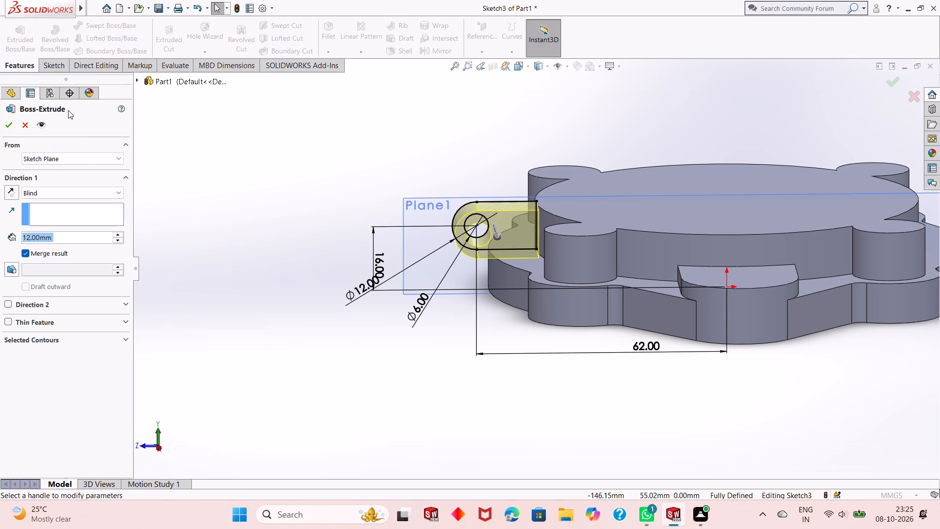
left_click(66, 194)
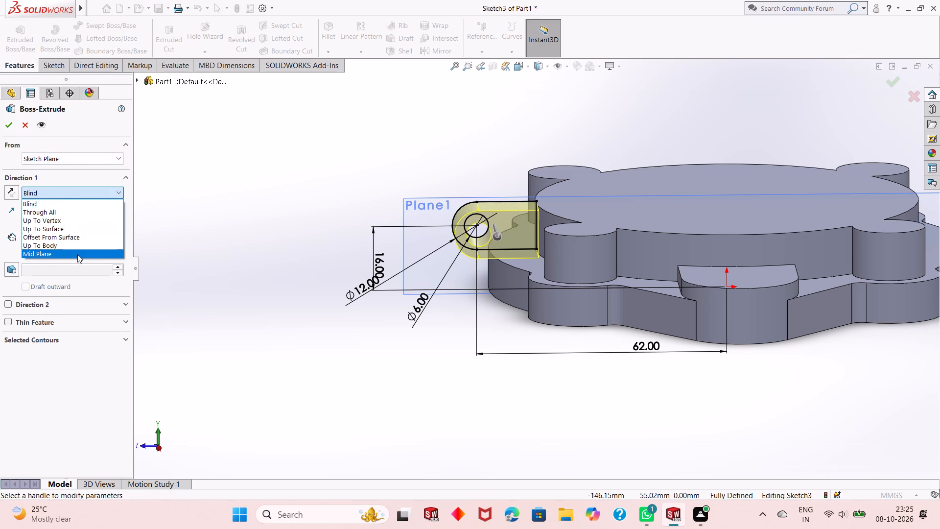
left_click(79, 257)
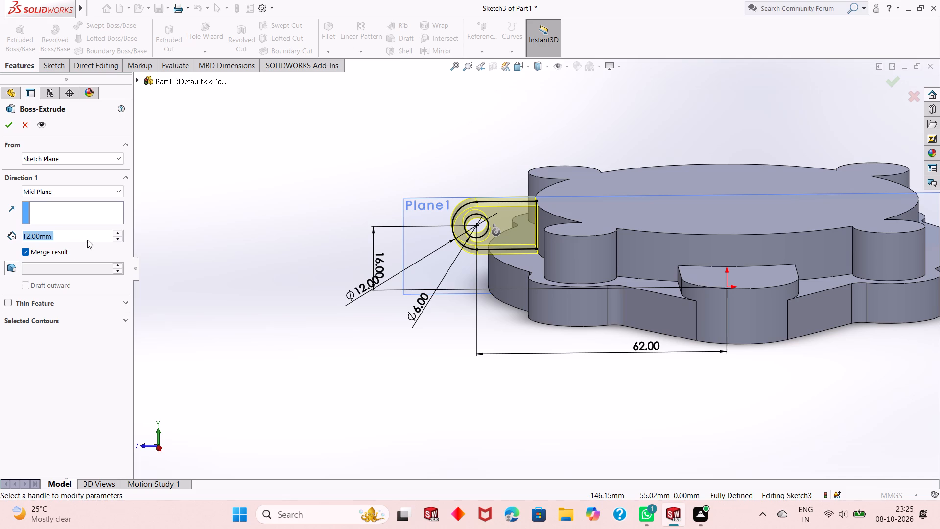
middle_click_drag(235, 247, 239, 249)
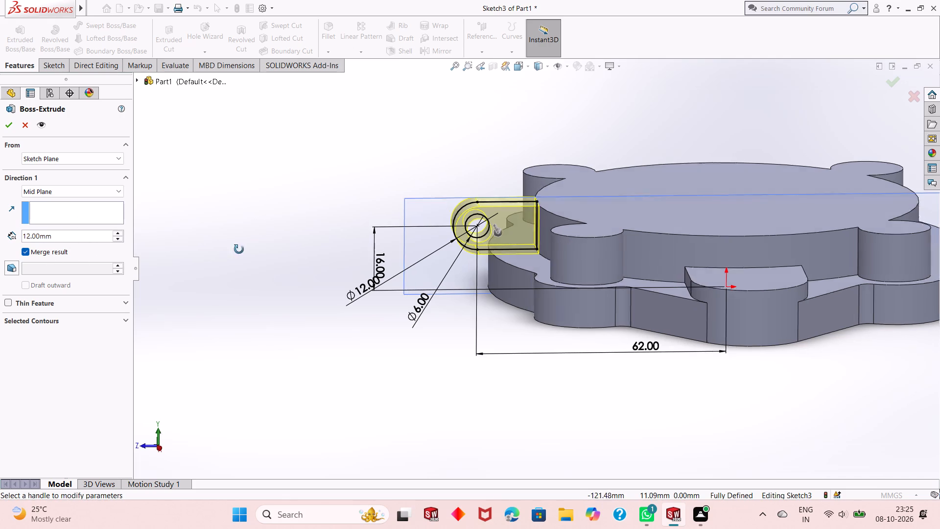
middle_click_drag(239, 249, 262, 289)
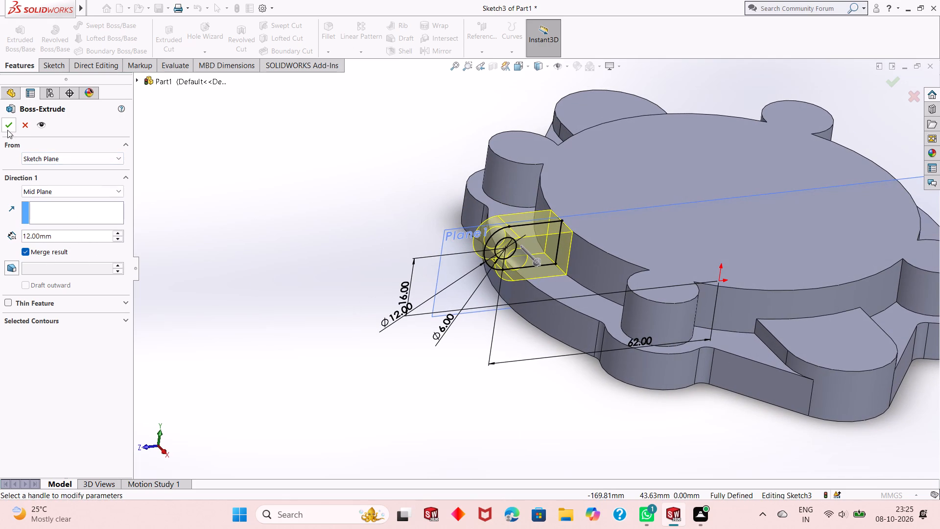
left_click(7, 128)
left_click(335, 299)
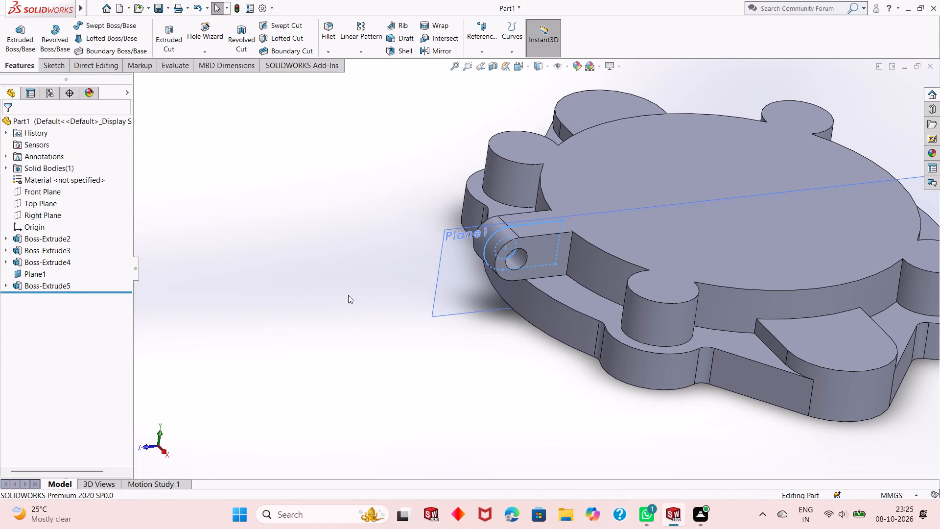
Hide the reference plane Plane1 that runs through the tab.
middle_click_drag(463, 285, 441, 246)
right_click(438, 246)
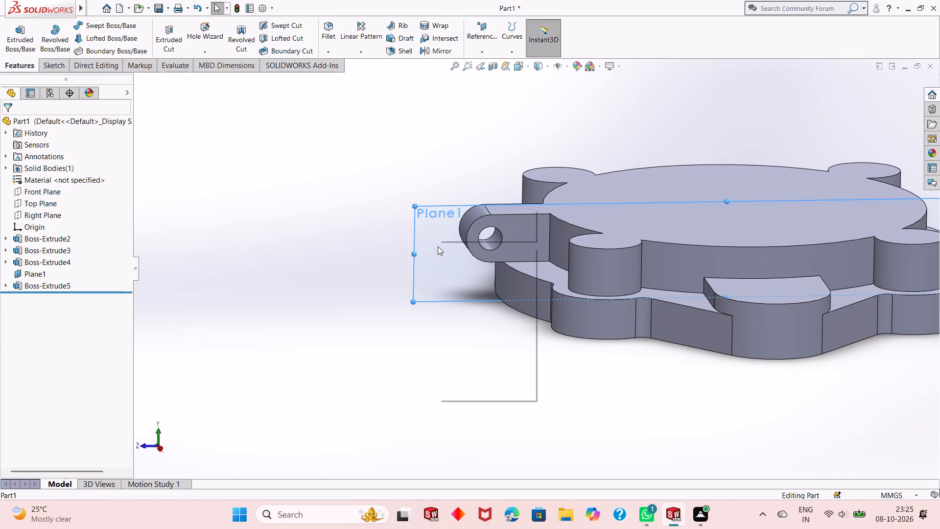
left_click(480, 234)
Examine the extruded tab, its hole and its junction with the raised body from several angles.
scroll(354, 237, "up", 2)
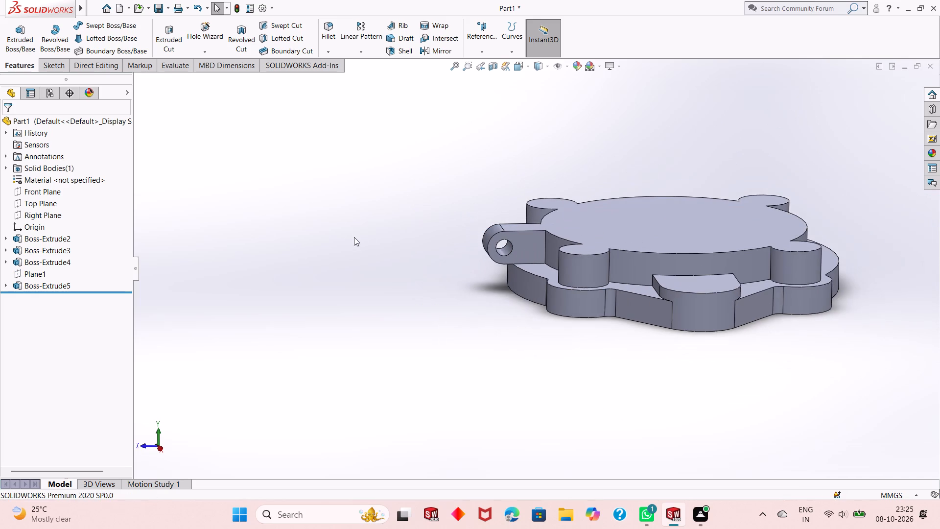
middle_click_drag(329, 218, 351, 248)
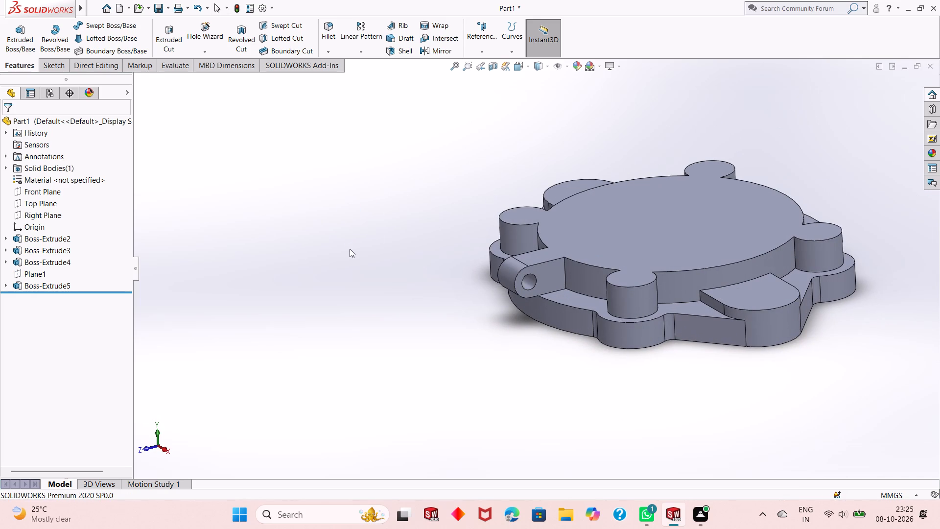
middle_click_drag(349, 261, 350, 377)
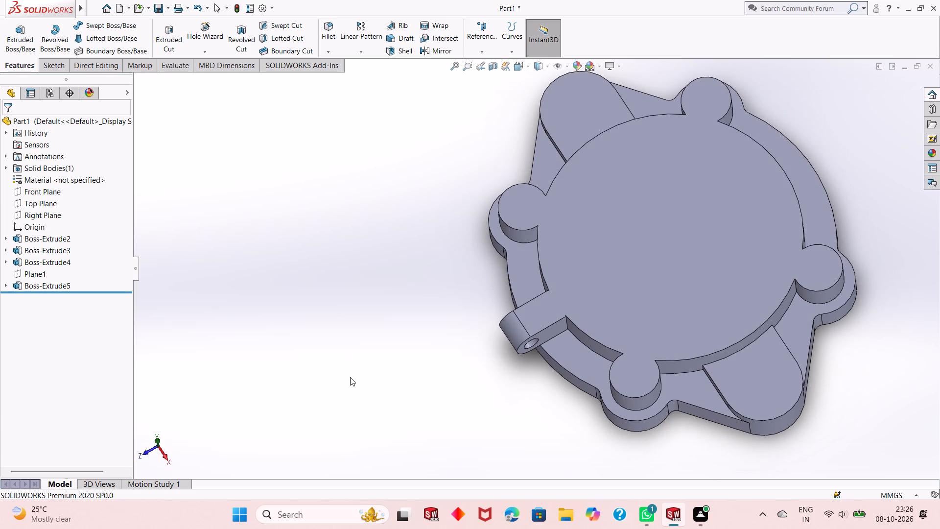
scroll(350, 377, "up", 1)
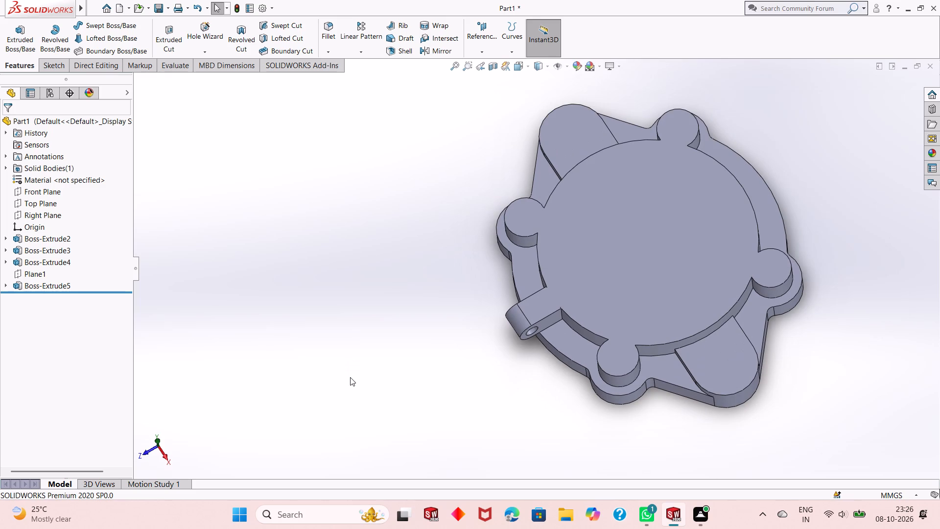
middle_click_drag(367, 339, 343, 189)
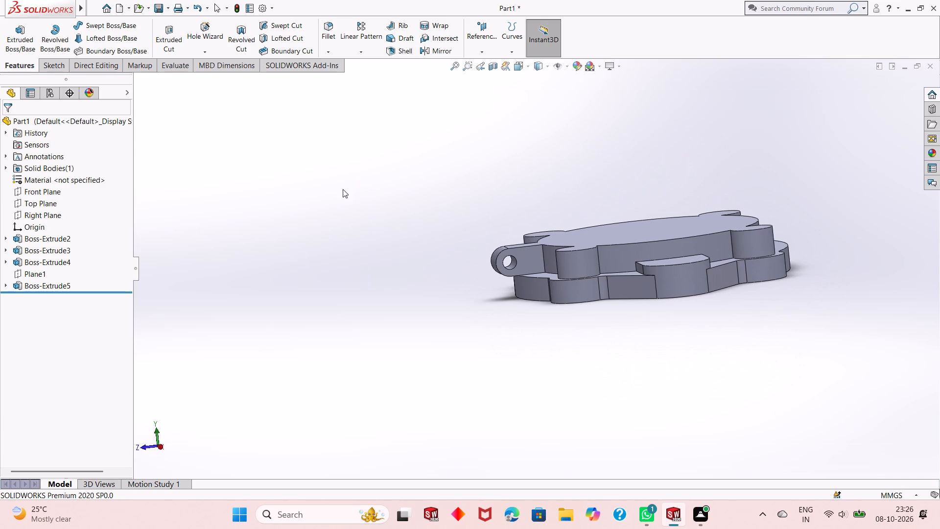
scroll(447, 226, "down", 3)
scroll(494, 314, "down", 5)
scroll(519, 344, "up", 2)
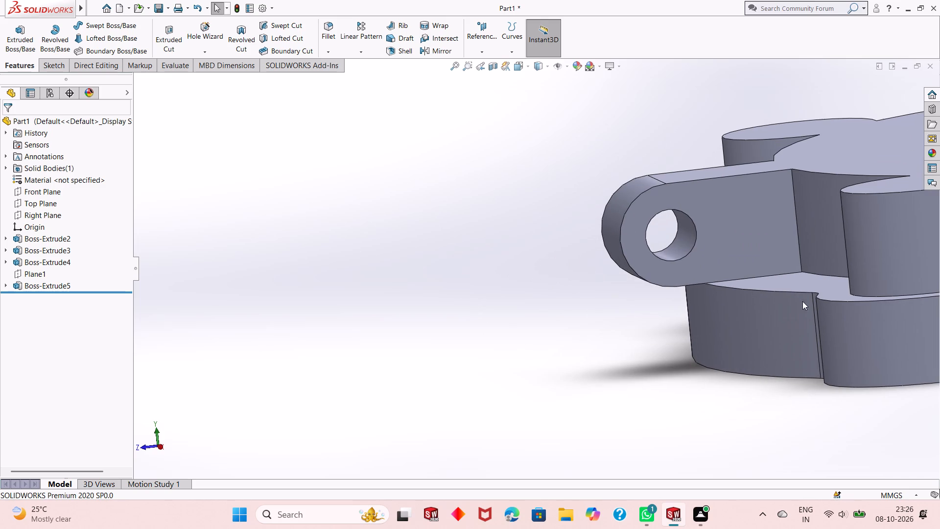
Examine how far the side tab and its hole project past the lower plate, including from a straight side view.
scroll(890, 256, "down", 2)
middle_click_drag(576, 351, 578, 297)
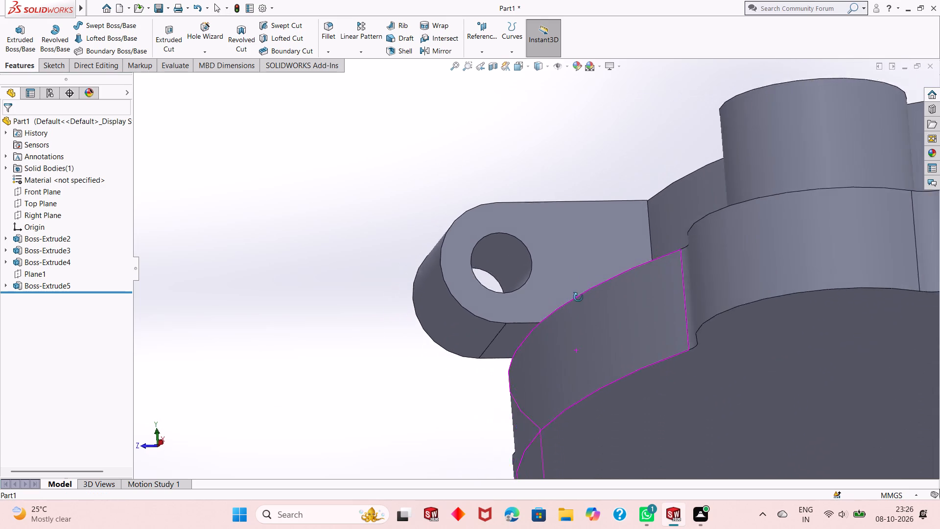
middle_click_drag(578, 297, 580, 359)
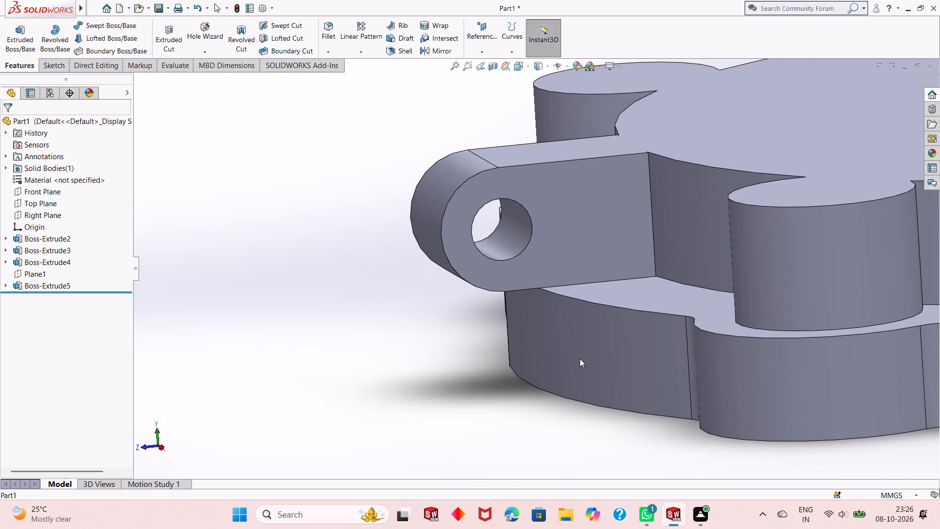
scroll(553, 307, "down", 1)
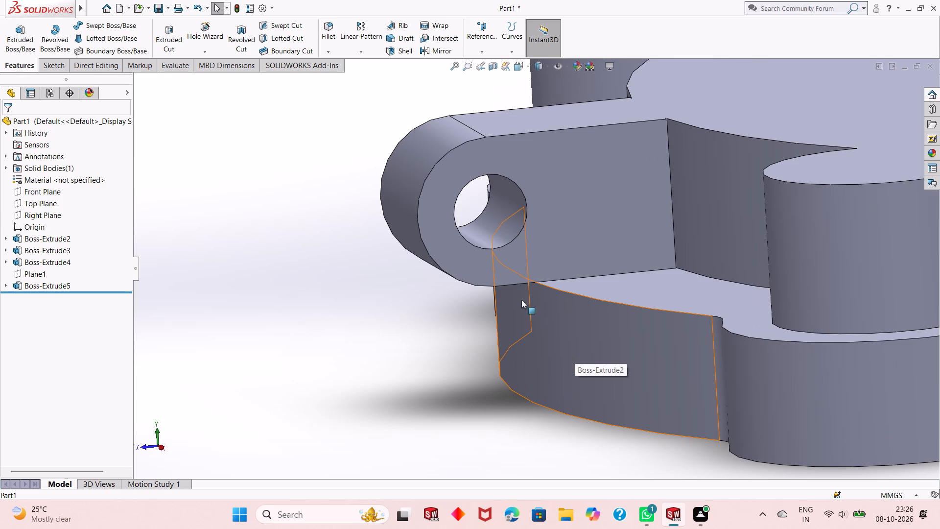
scroll(474, 312, "up", 4)
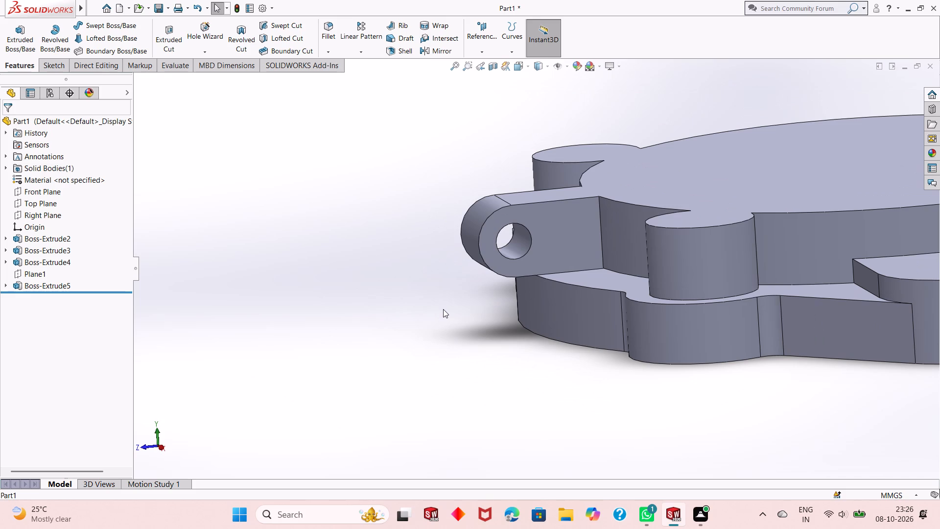
key("ctrl+8")
Undo the tab extrusion and set the sketch's horizontal distance from the origin to the tab hole centre to 60 mm.
key("ctrl+z")
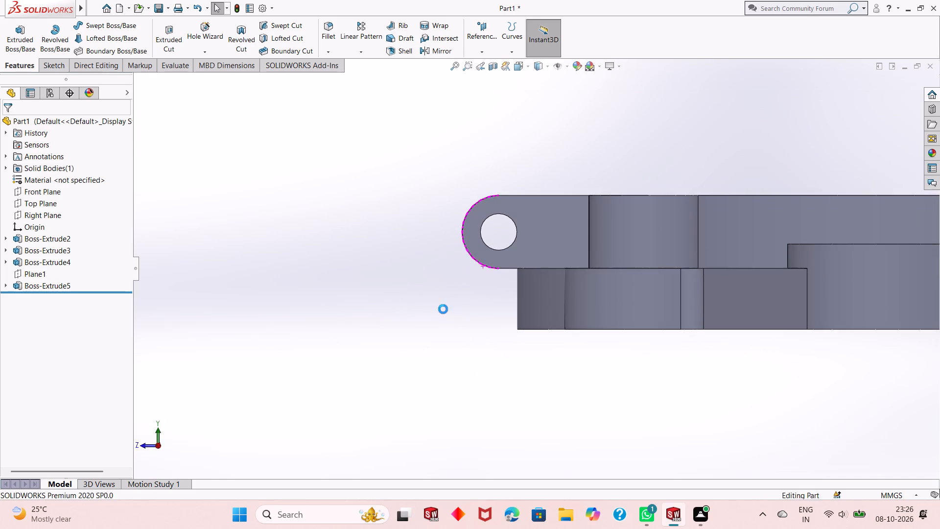
key("ctrl+8")
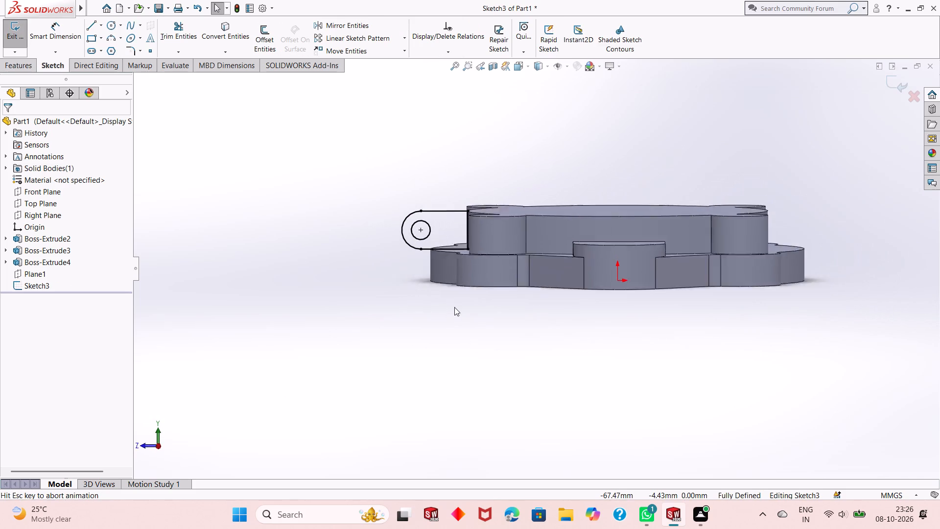
scroll(423, 231, "down", 4)
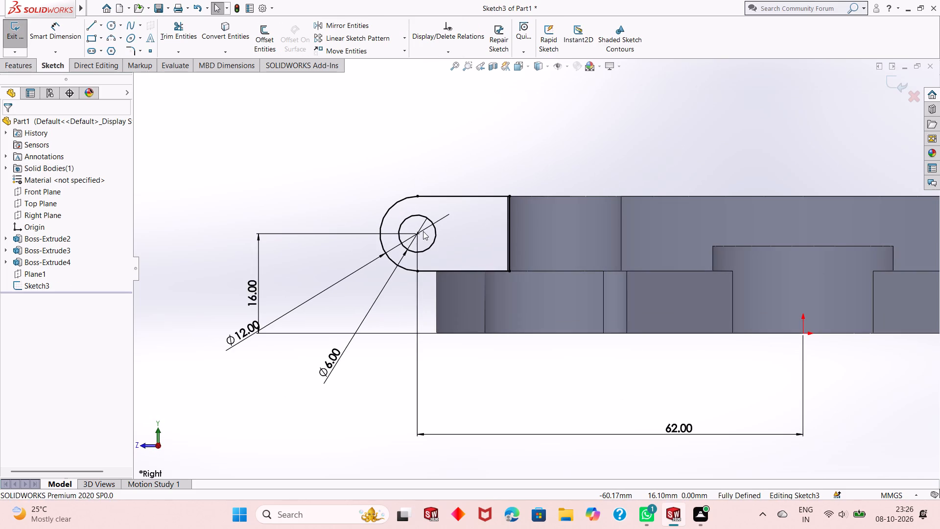
double_click(674, 429)
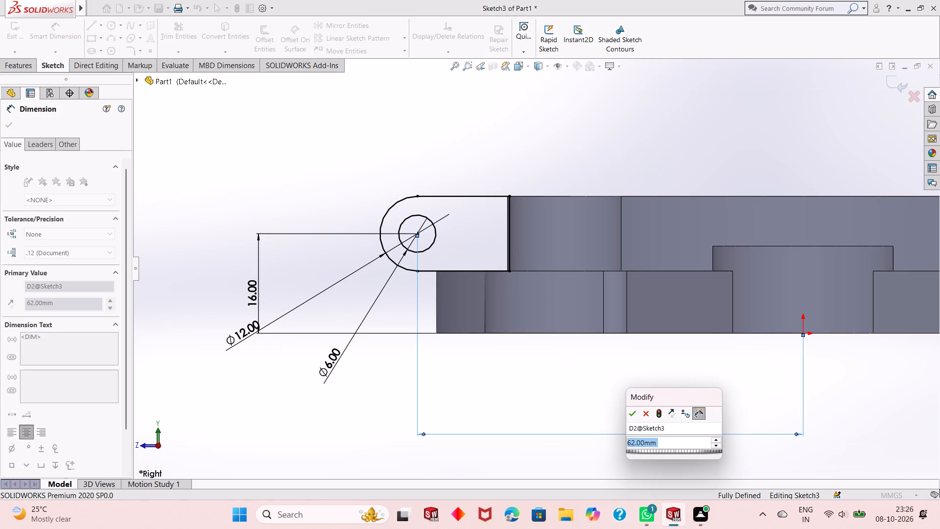
type("60")
key("Return")
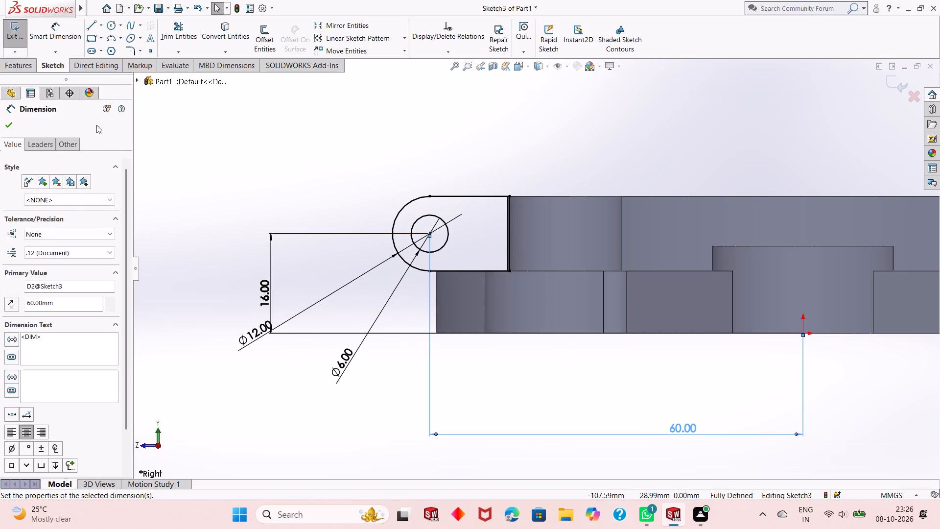
left_click(5, 128)
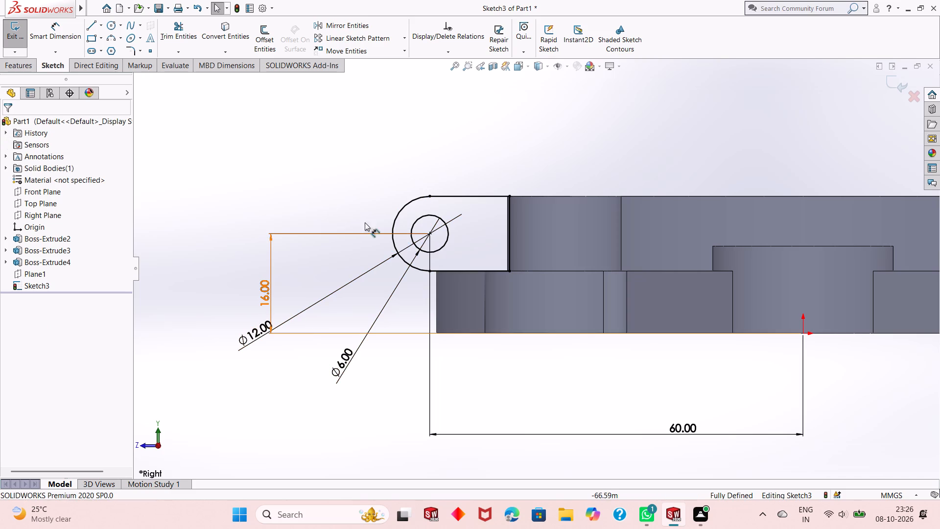
Extrude the revised tab profile with its hole 12 mm using the Mid Plane end condition, merged with the body.
left_click(22, 72)
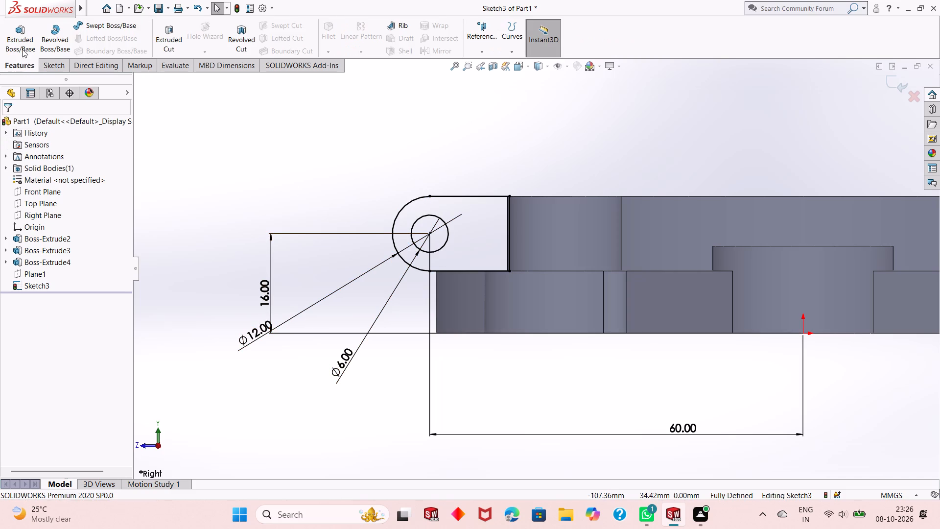
left_click(22, 44)
middle_click_drag(242, 183, 271, 227)
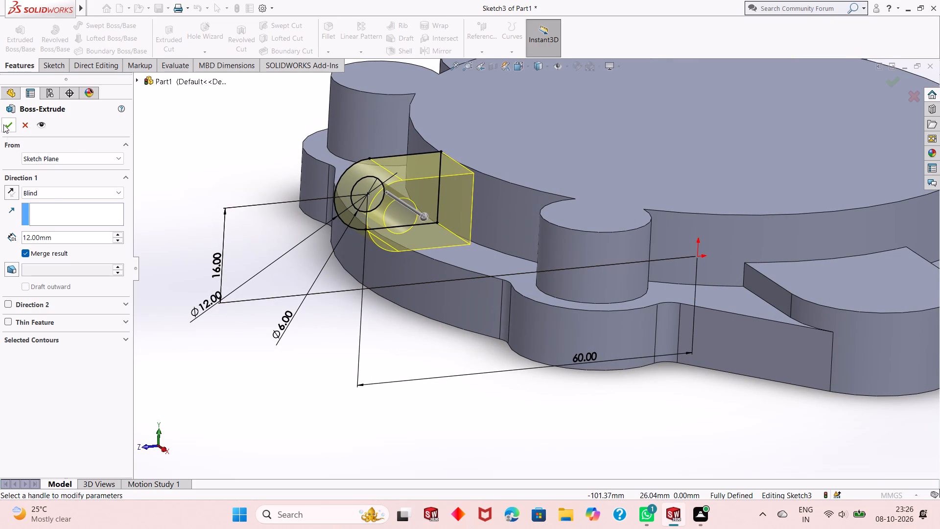
left_click(64, 200)
left_click(80, 193)
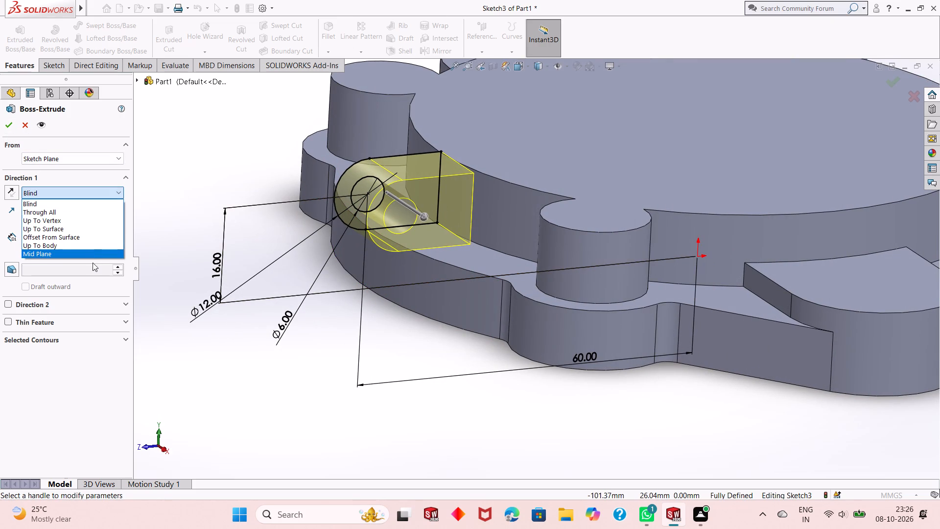
left_click(94, 259)
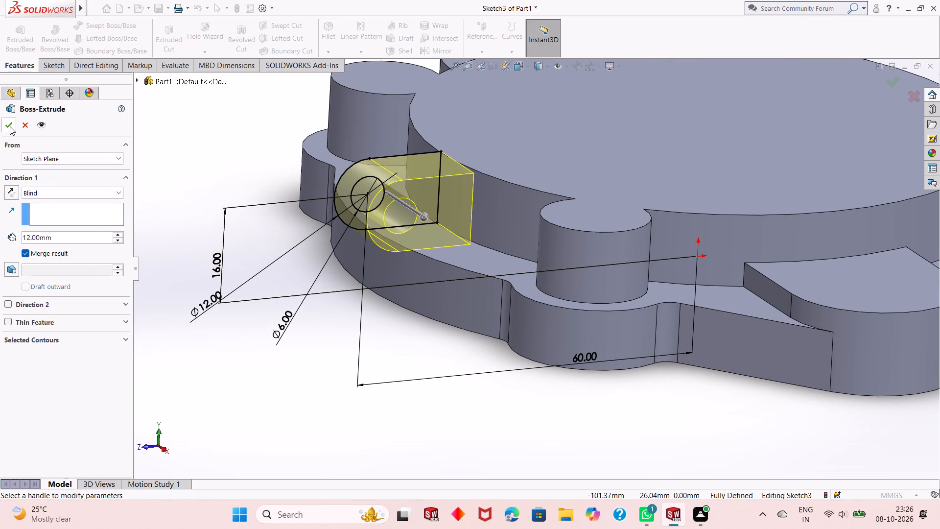
left_click(84, 190)
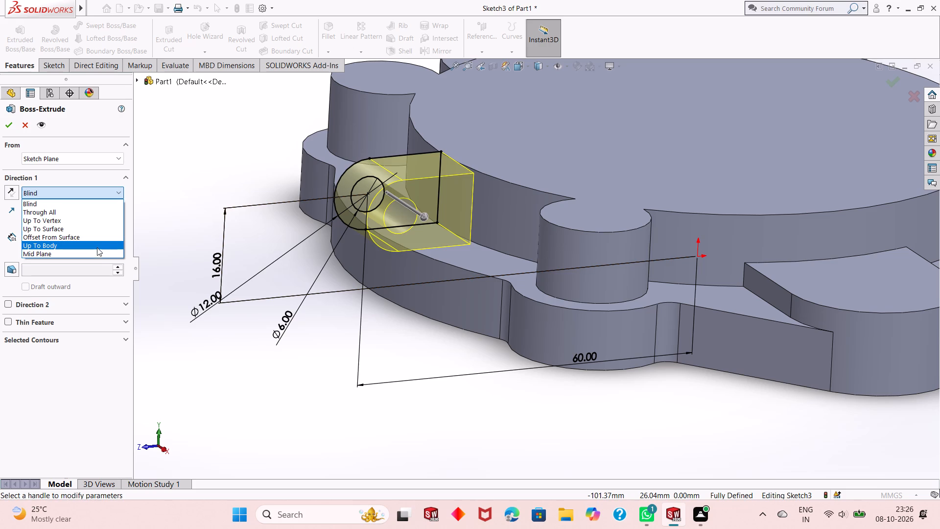
left_click(97, 249)
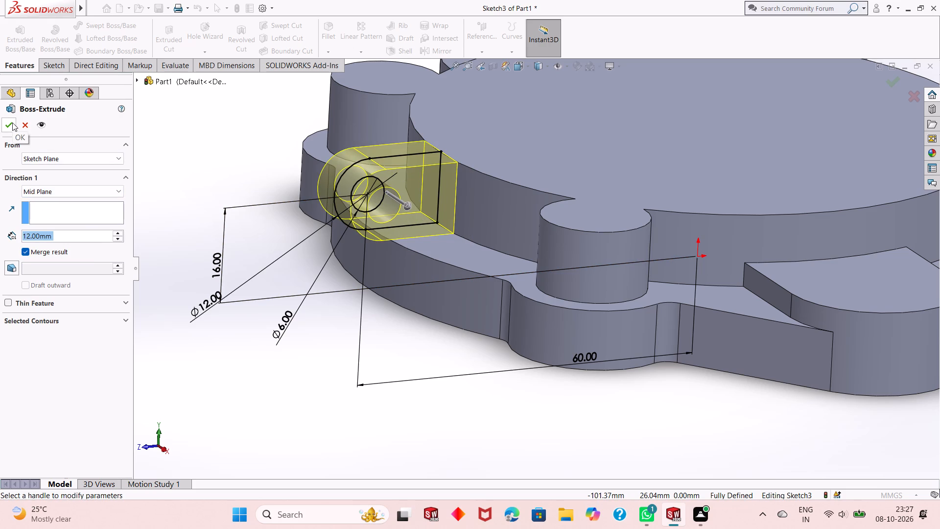
left_click(12, 122)
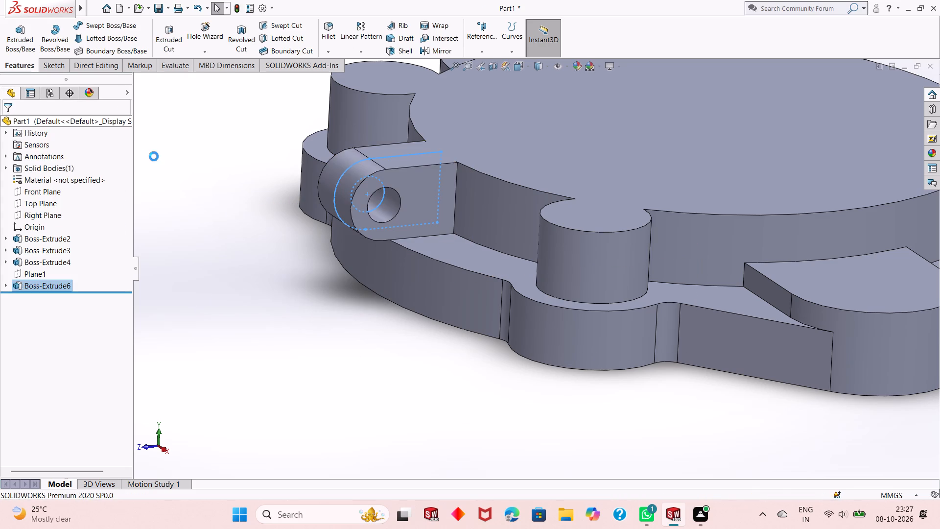
left_click(245, 185)
Examine the re-extruded tab and its position relative to the raised body and lower plate from several angles.
middle_click_drag(294, 219, 297, 239)
scroll(297, 240, "up", 2)
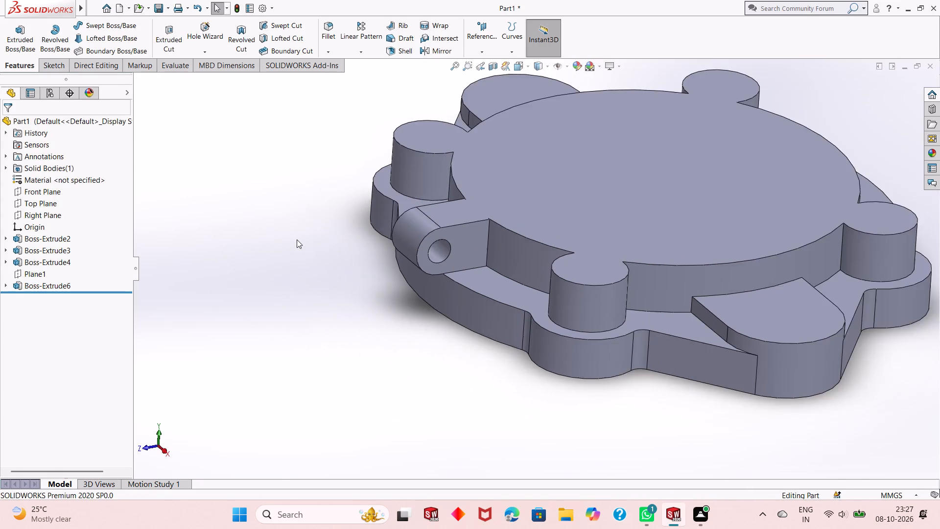
scroll(297, 240, "up", 2)
scroll(744, 269, "down", 5)
scroll(473, 271, "up", 5)
middle_click_drag(449, 272, 448, 214)
scroll(352, 222, "down", 3)
middle_click_drag(336, 270, 336, 276)
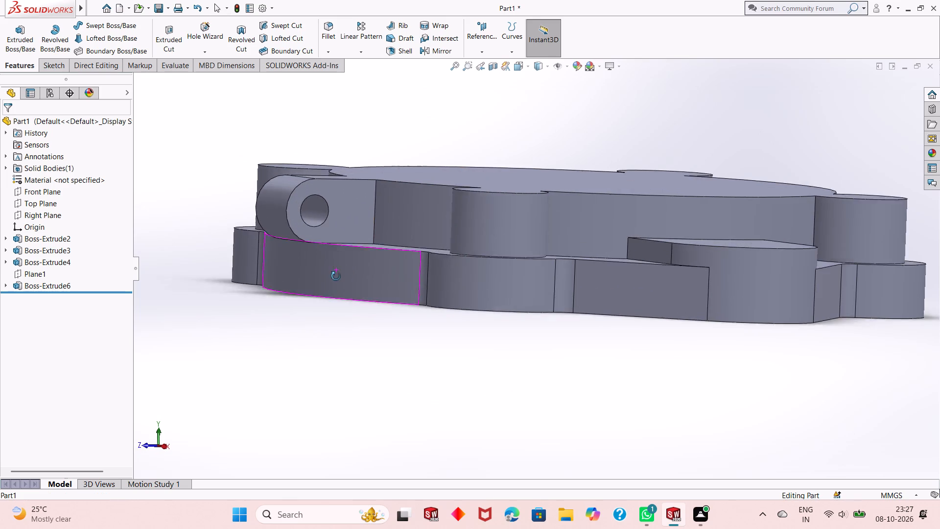
middle_click_drag(336, 276, 317, 295)
scroll(334, 250, "down", 3)
middle_click_drag(322, 292, 329, 270)
scroll(329, 270, "up", 1)
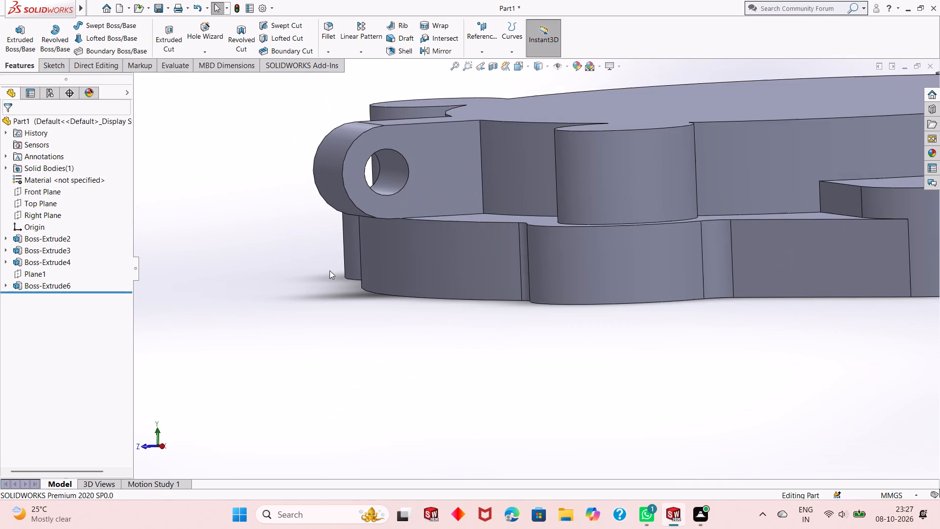
scroll(327, 262, "up", 2)
middle_click_drag(351, 241, 357, 271)
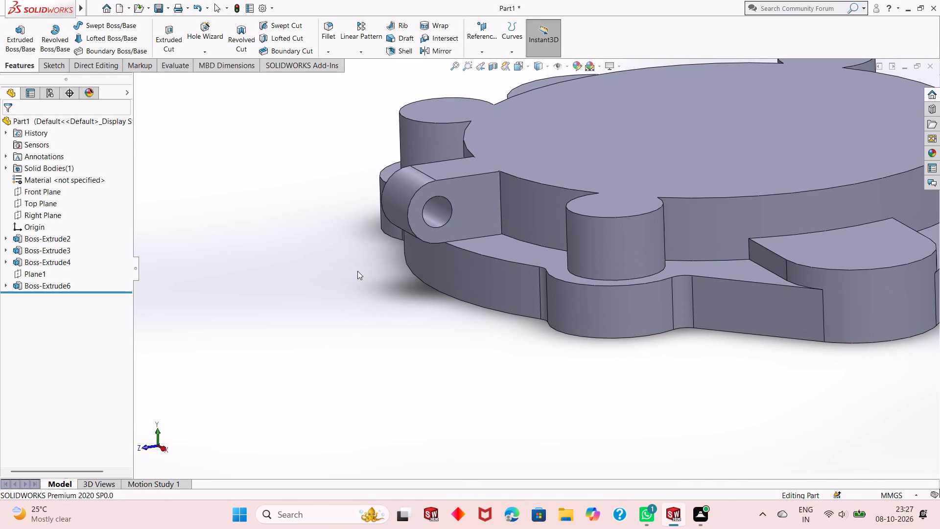
scroll(357, 271, "up", 1)
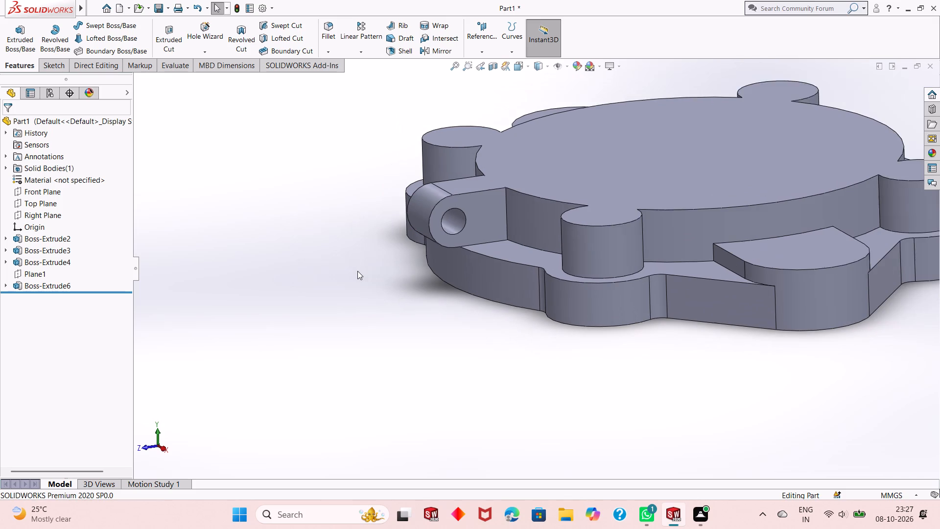
scroll(357, 271, "up", 1)
middle_click_drag(357, 272, 361, 287)
scroll(361, 287, "up", 1)
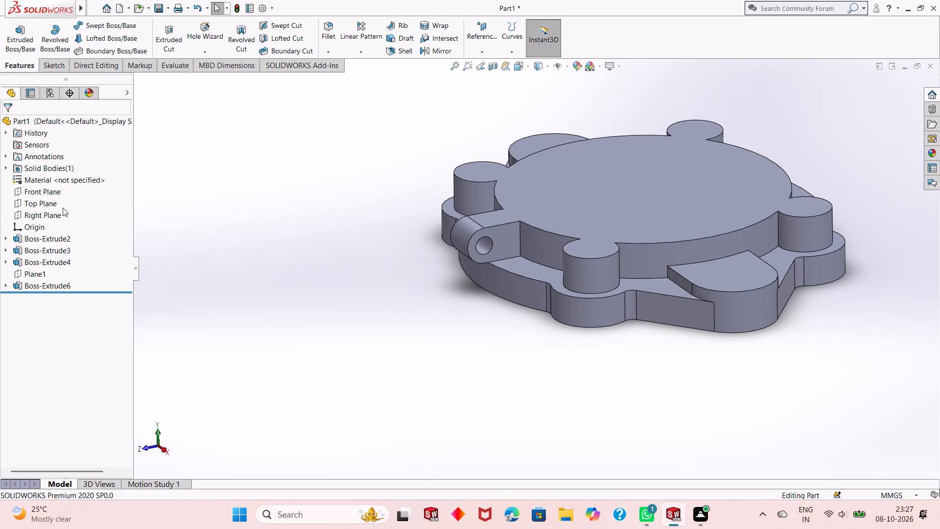
Mirror the extruded side tab with its hole about the Front Plane onto the opposite side of the raised body.
left_click(49, 191)
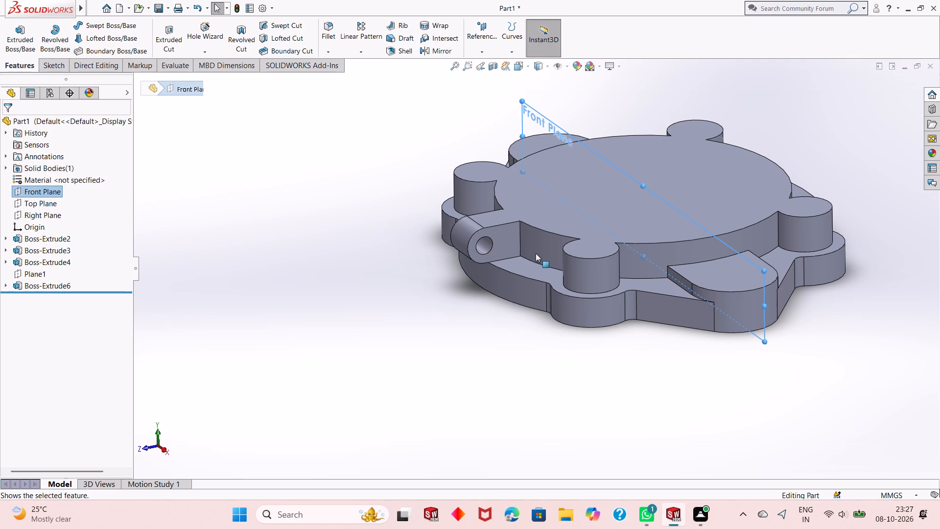
left_click(431, 54)
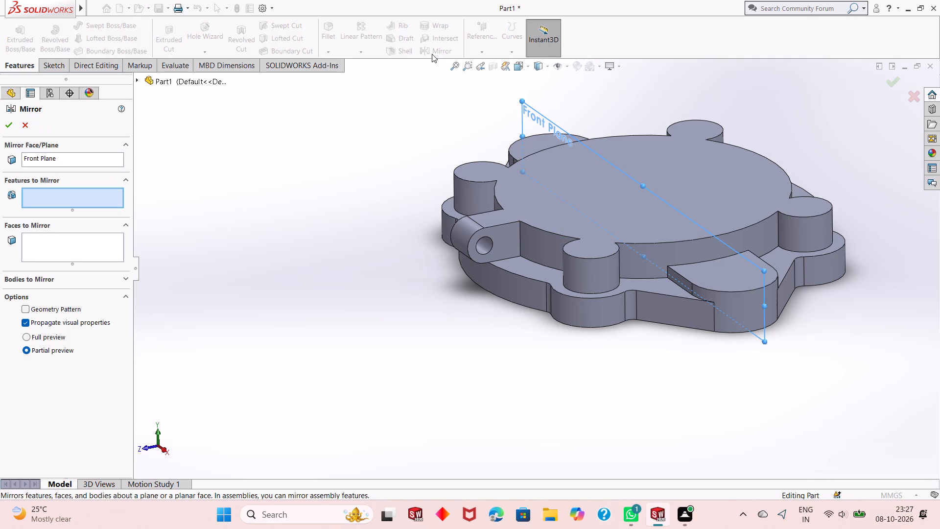
left_click(496, 245)
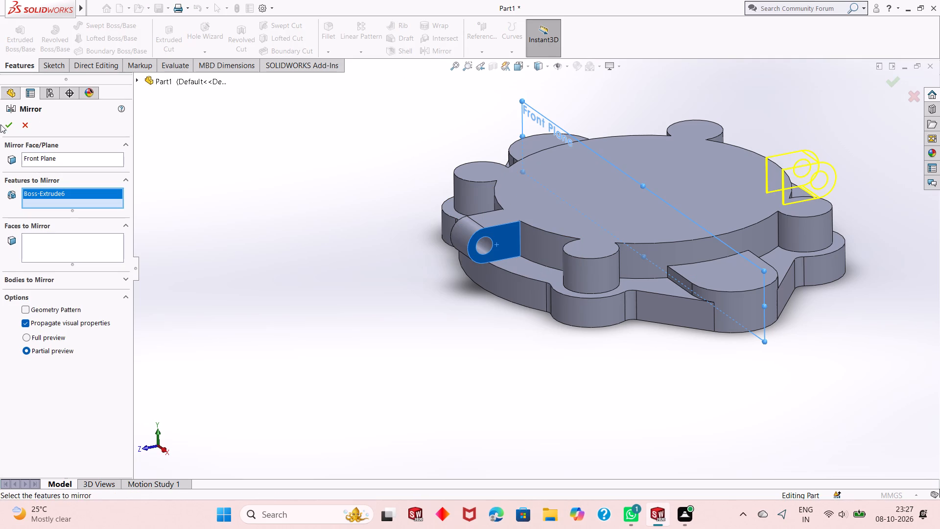
left_click(7, 127)
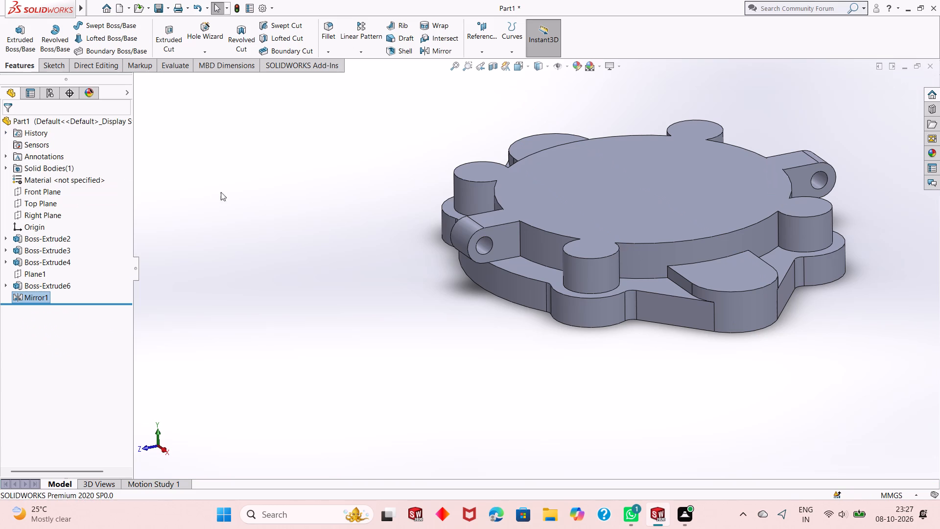
Examine both side tabs and the whole part from above and from the side.
scroll(347, 226, "up", 2)
scroll(749, 225, "down", 2)
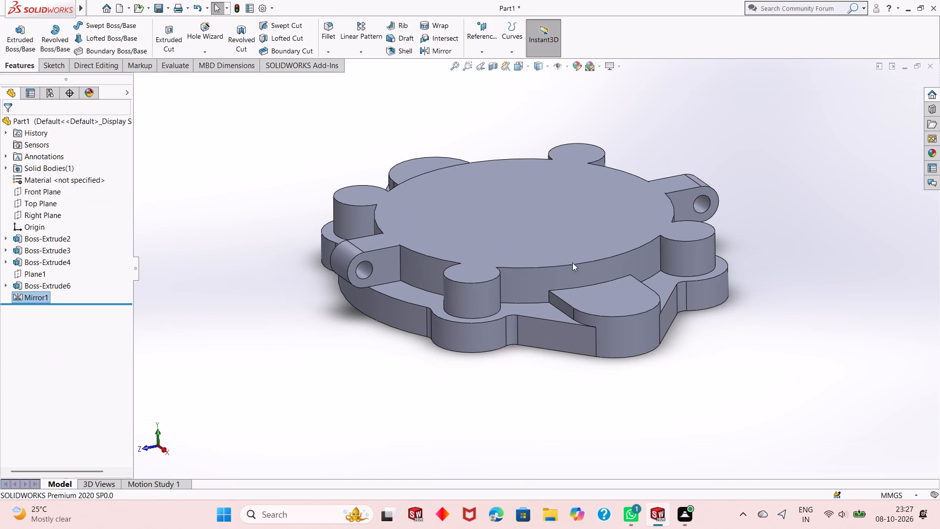
scroll(679, 220, "down", 3)
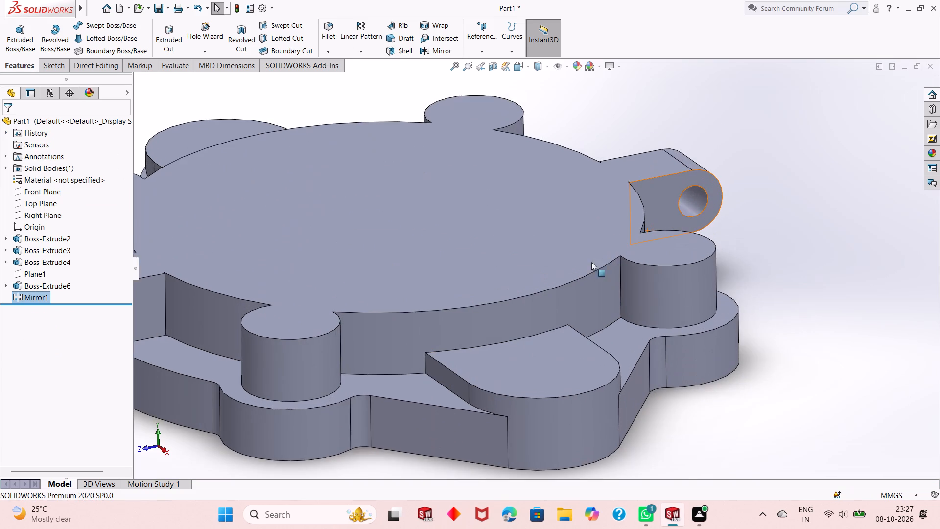
scroll(472, 275, "up", 4)
middle_click_drag(470, 273, 485, 213)
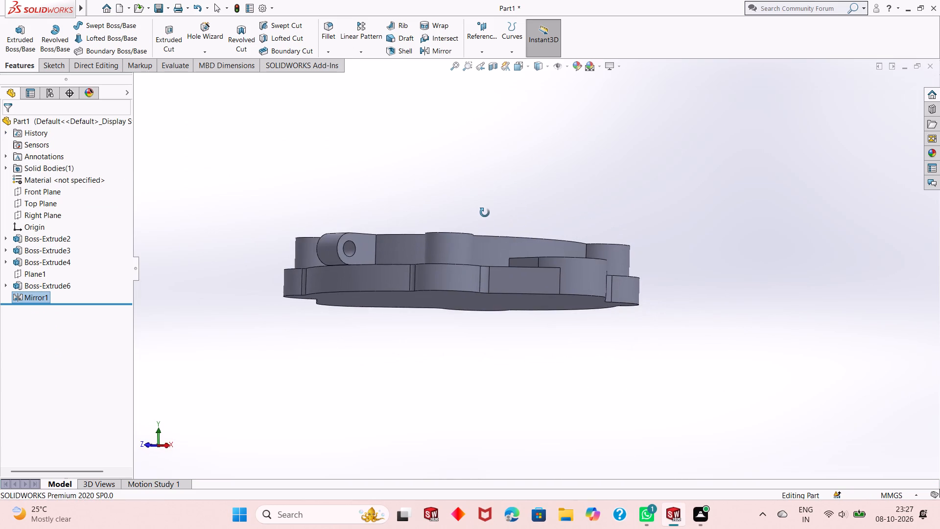
middle_click_drag(485, 213, 488, 293)
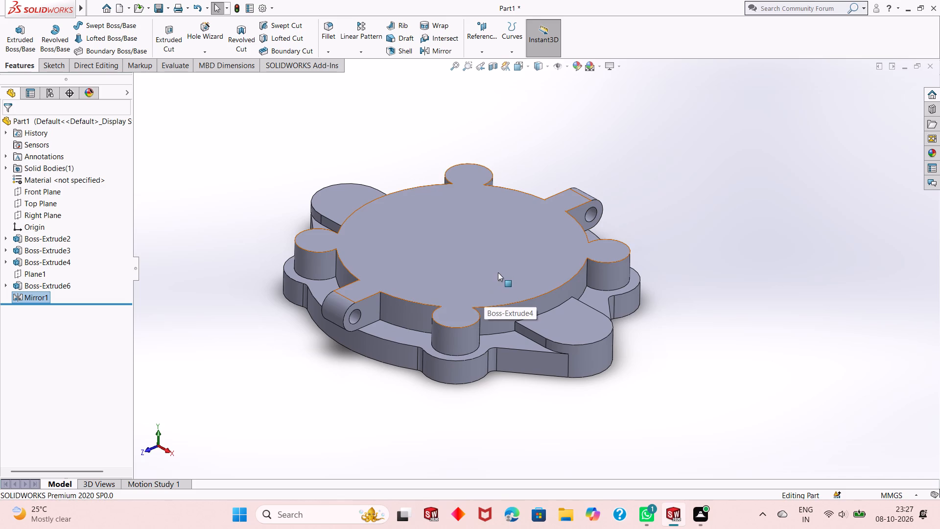
scroll(495, 265, "up", 1)
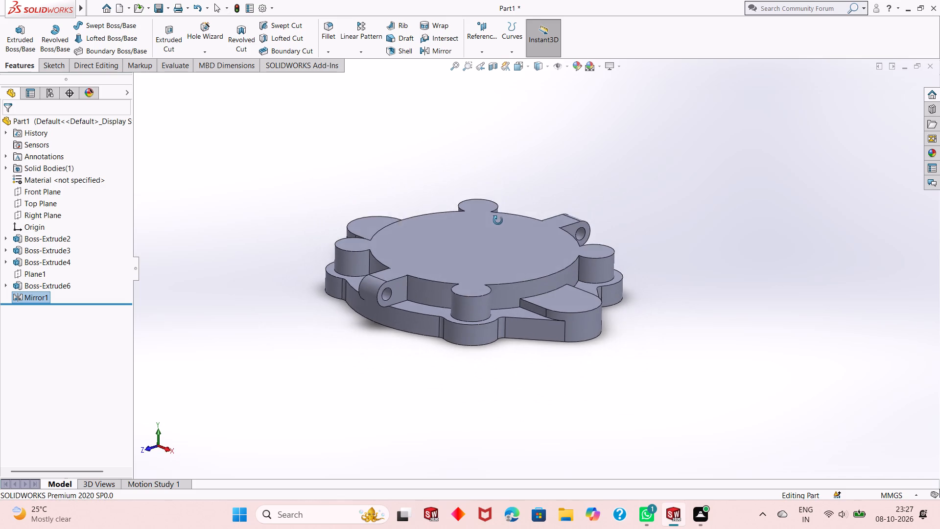
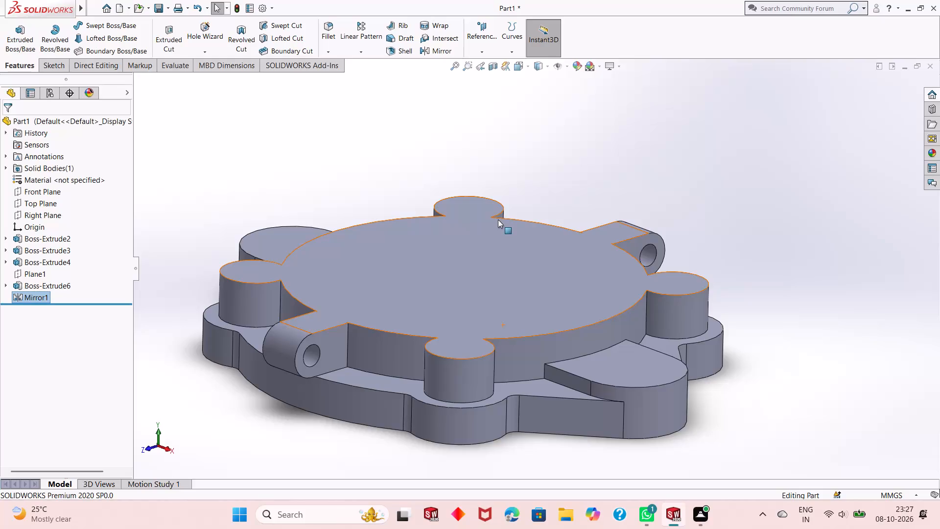
Open a new sketch on the top face of the raised round plate and view it face-on.
scroll(496, 264, "up", 2)
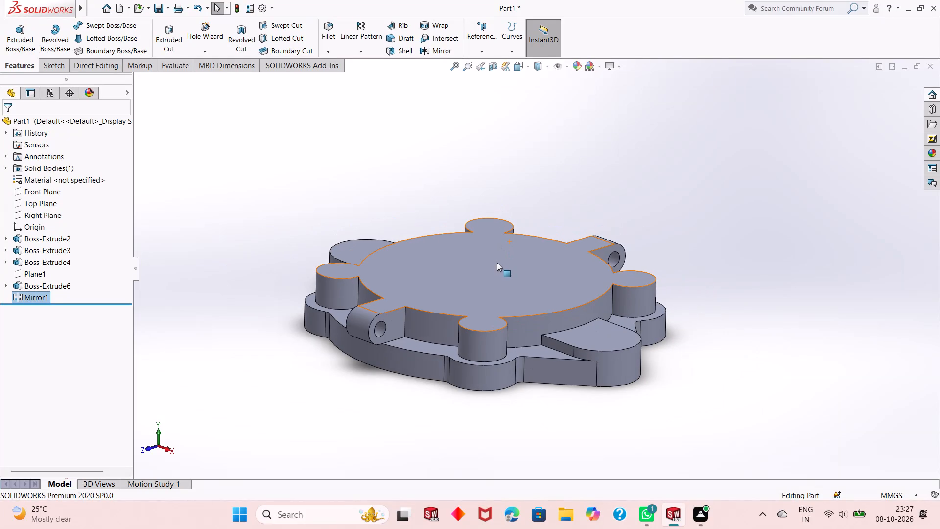
middle_click_drag(497, 263, 498, 309)
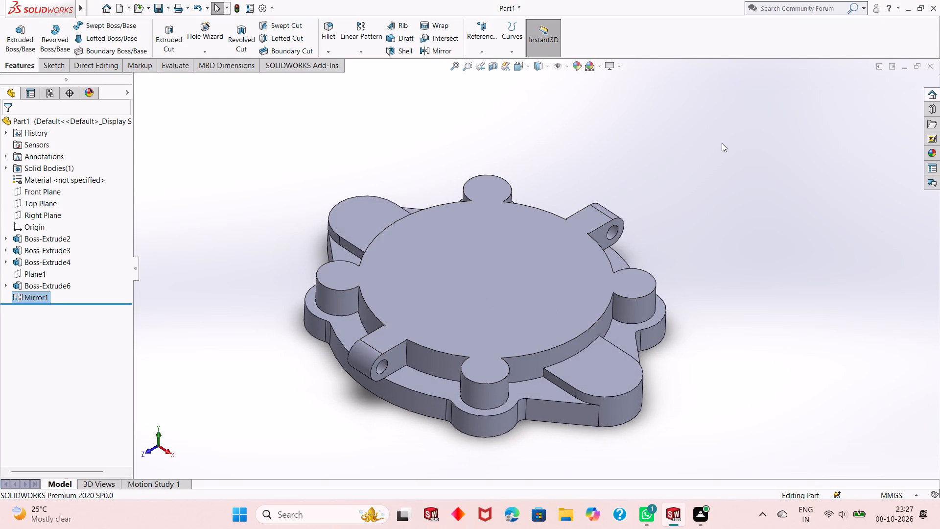
middle_click_drag(495, 254, 493, 233)
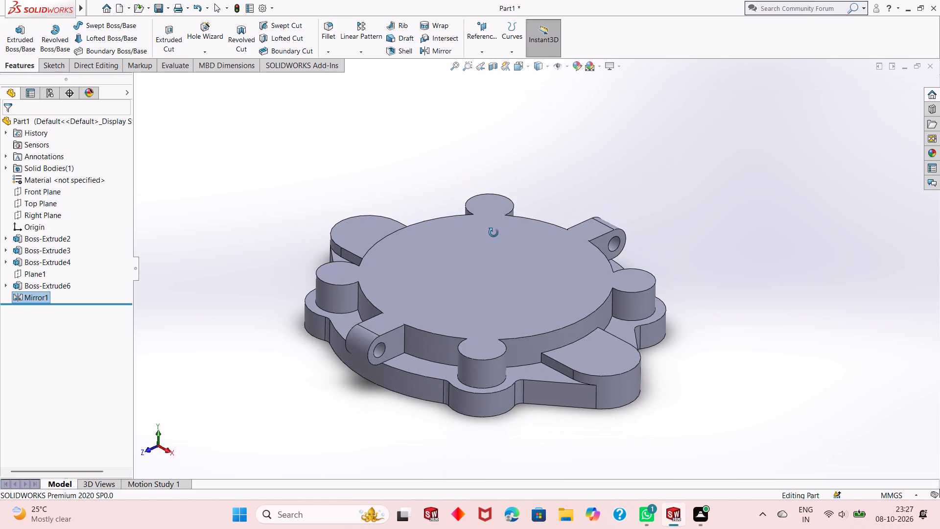
middle_click_drag(493, 233, 371, 250)
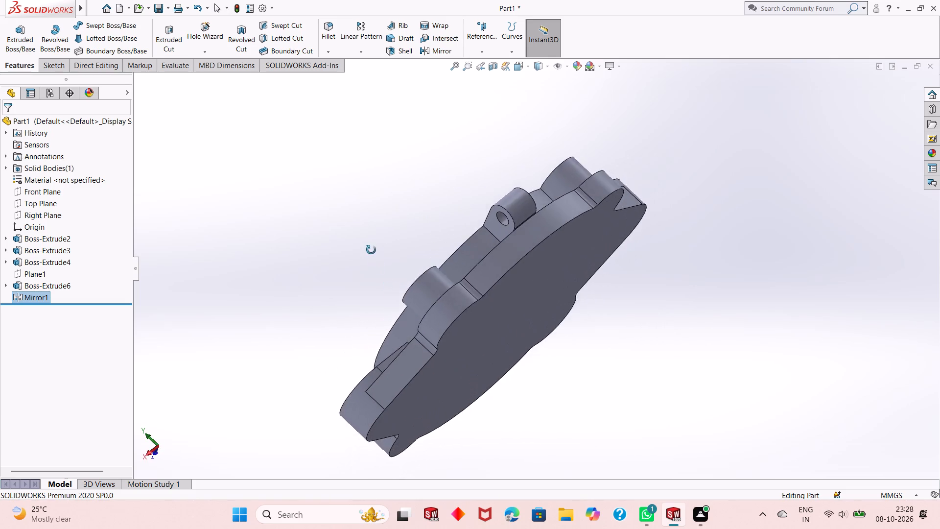
middle_click_drag(371, 250, 494, 265)
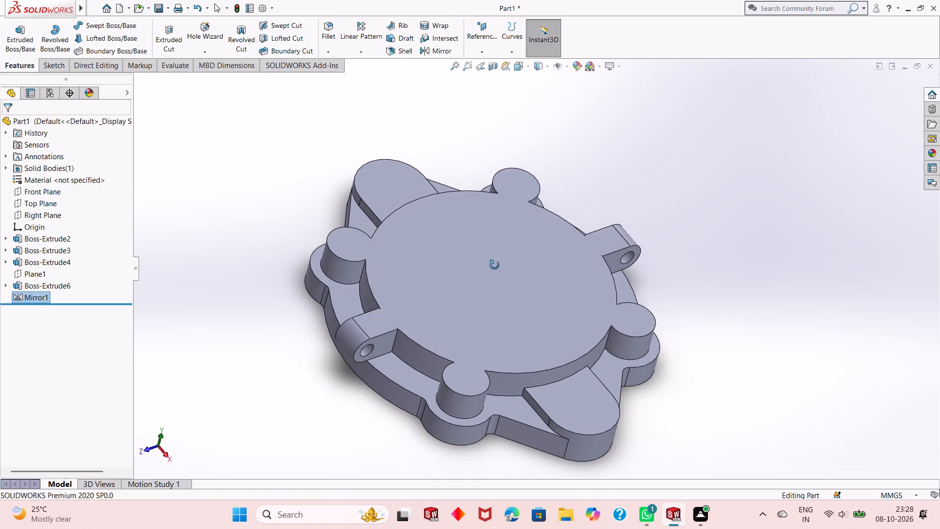
middle_click_drag(494, 265, 494, 267)
left_click(486, 260)
left_click(532, 229)
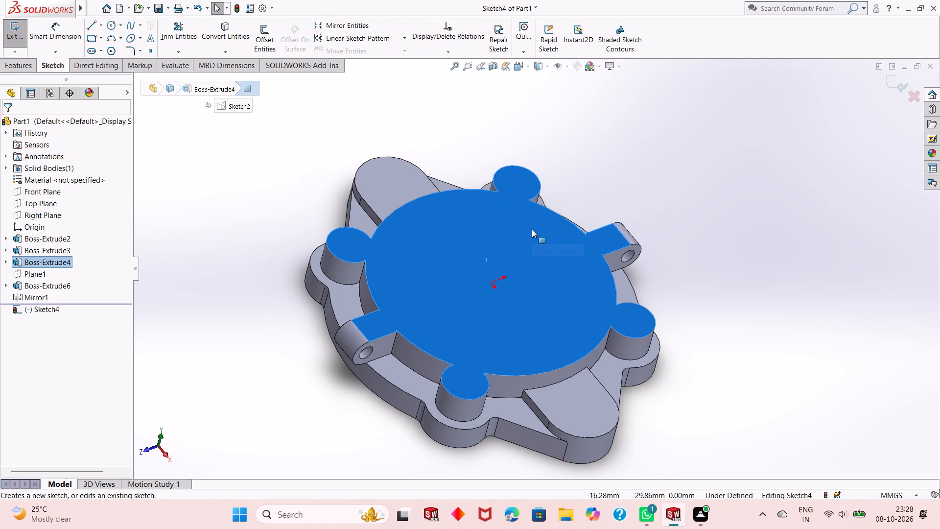
key("ctrl+8")
left_click(304, 222)
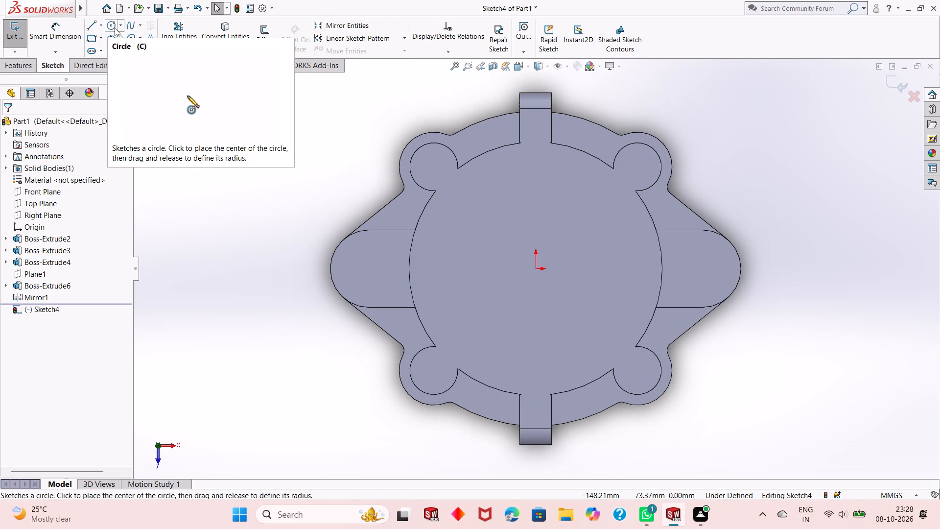
Sketch a circle about 65 mm in diameter centred on the origin.
left_click(111, 26)
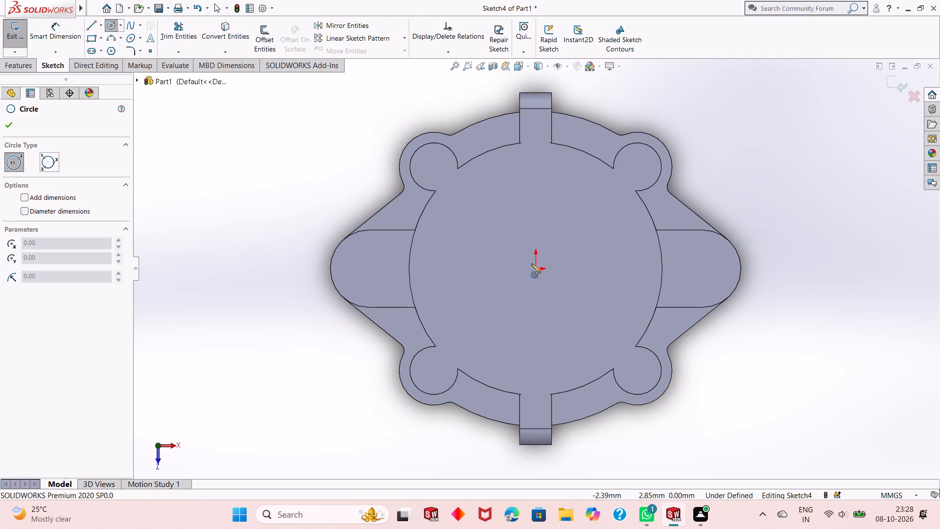
left_click(535, 268)
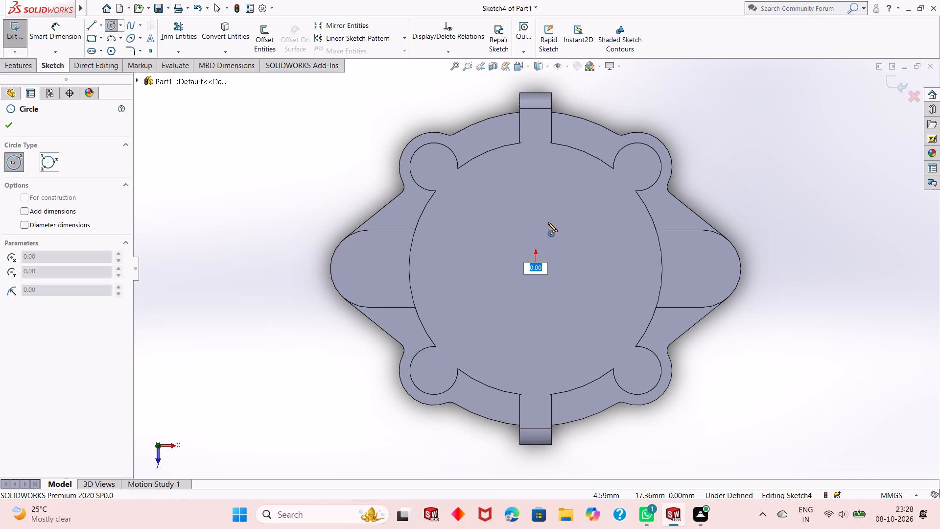
key("Escape")
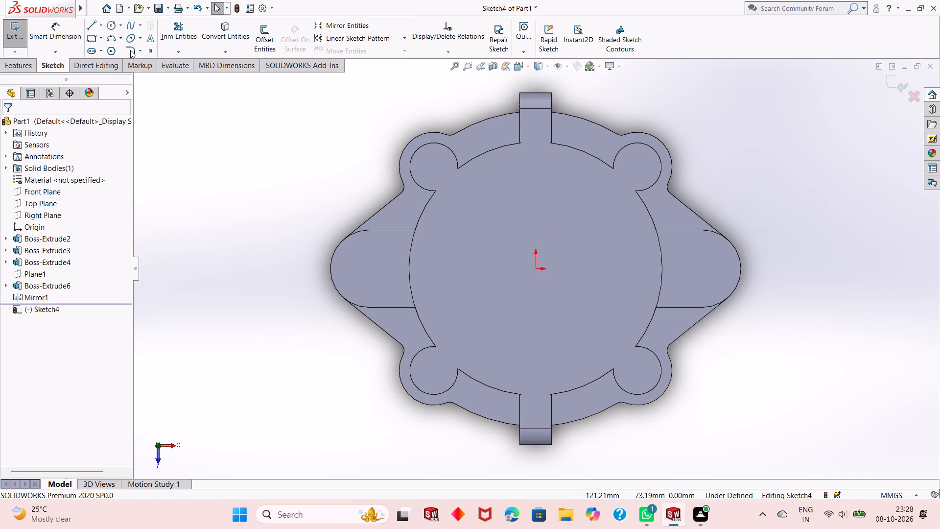
left_click(108, 26)
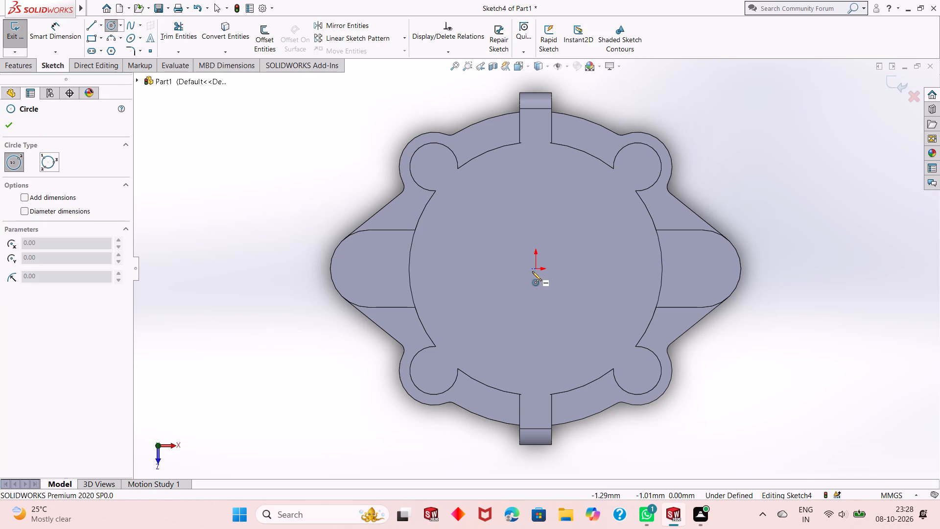
left_click(534, 270)
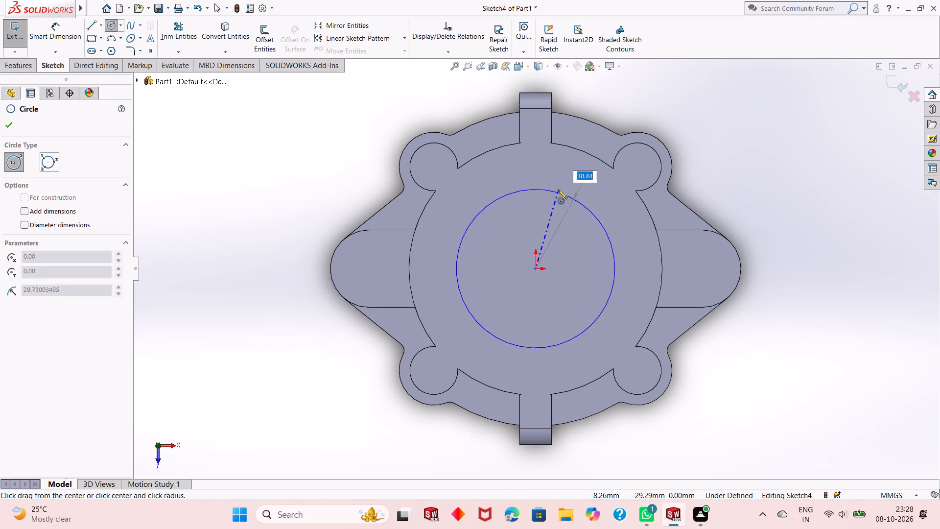
left_click(558, 185)
right_click(224, 161)
left_click(247, 170)
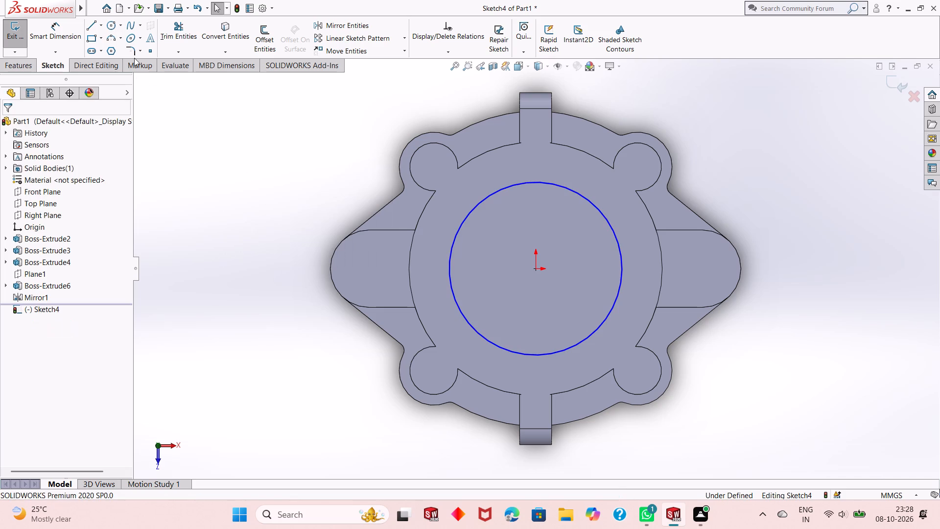
Dimension the circle's diameter as 78 mm.
left_click(60, 42)
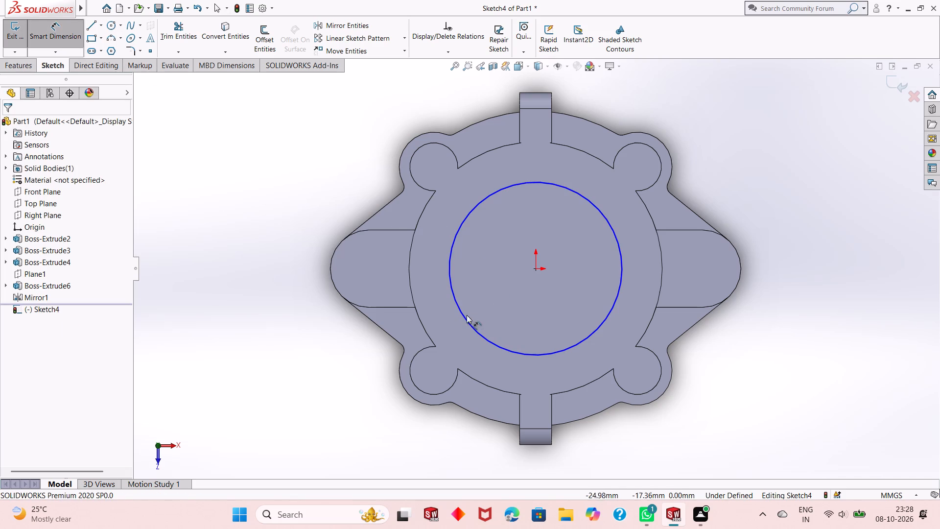
left_click(458, 307)
left_click(346, 385)
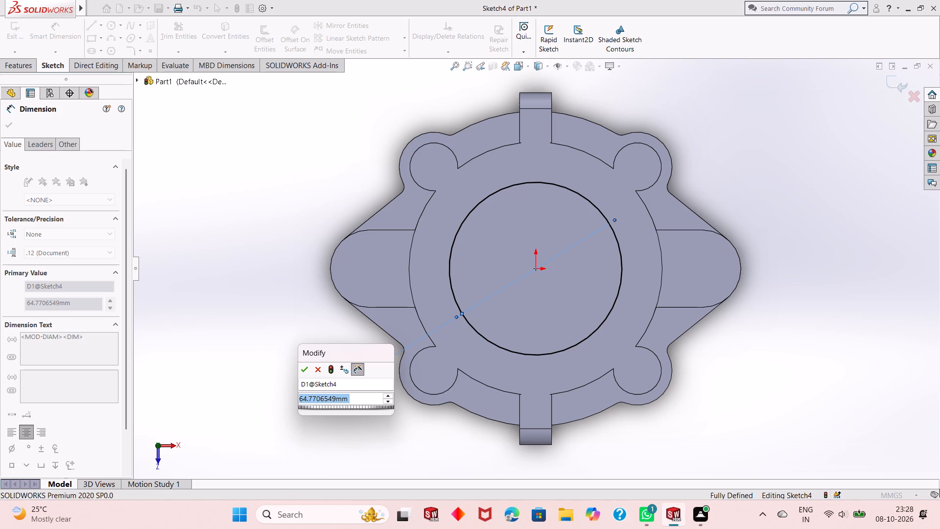
type("39+39")
key("Return")
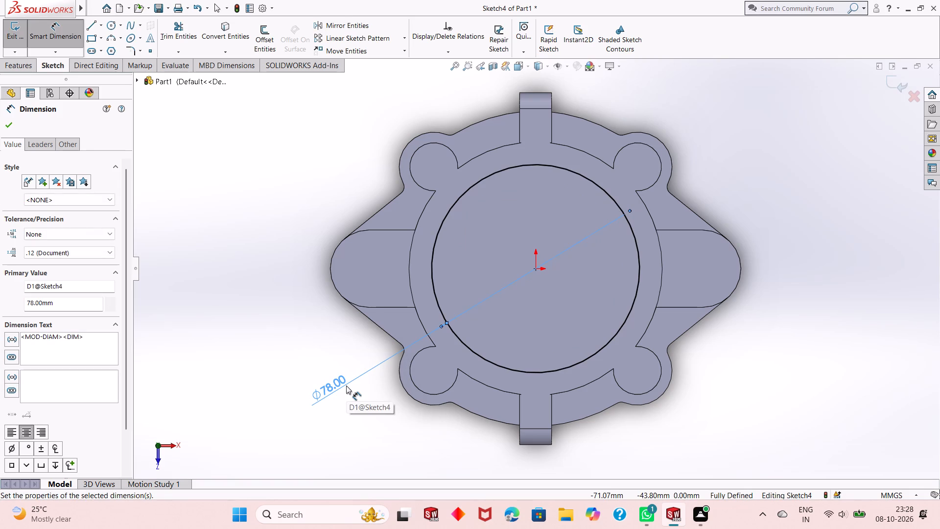
left_click(6, 126)
Extrude the 78 mm circle as a blind boss 18 mm high, merged with the body.
left_click(15, 59)
left_click(21, 39)
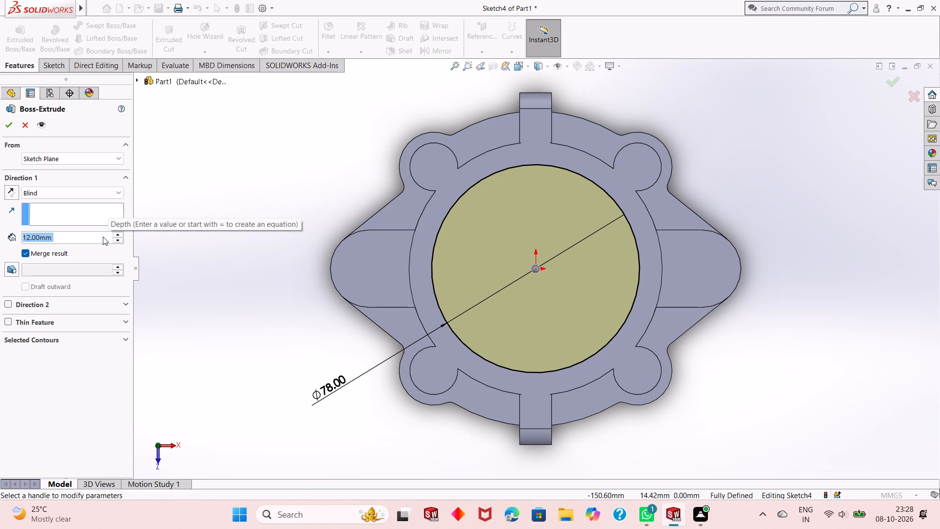
type("18")
key("Return")
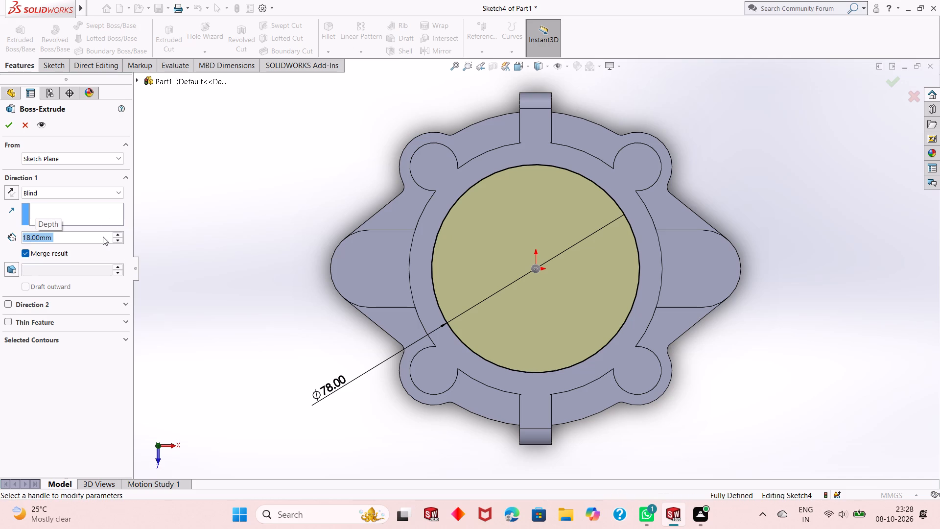
left_click(7, 128)
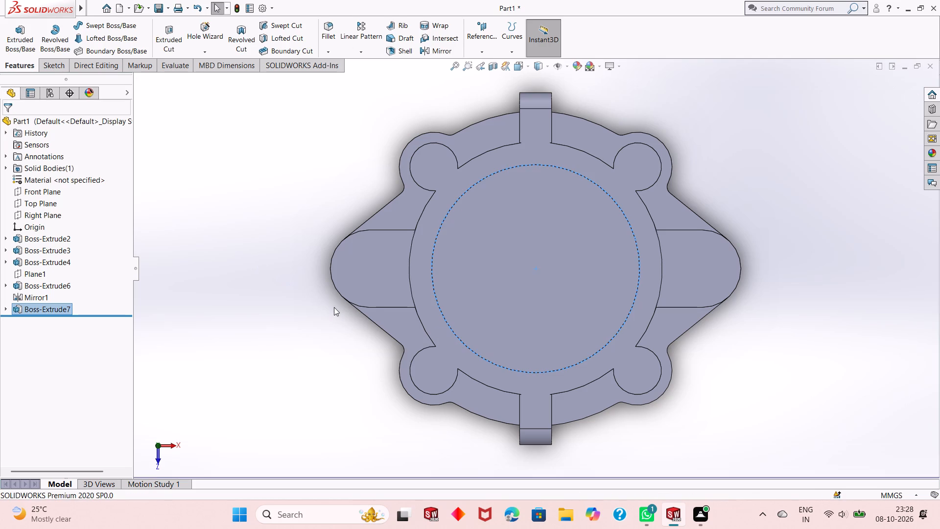
Open a new sketch on the top face of the central cylindrical boss and view it face-on.
middle_click_drag(344, 314, 345, 238)
left_click(322, 222)
middle_click(408, 283)
left_click(493, 257)
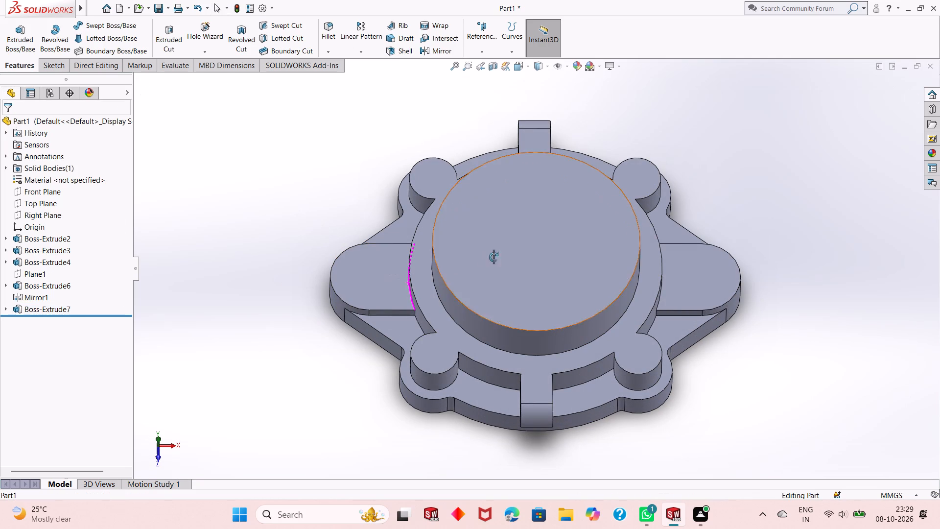
left_click(538, 228)
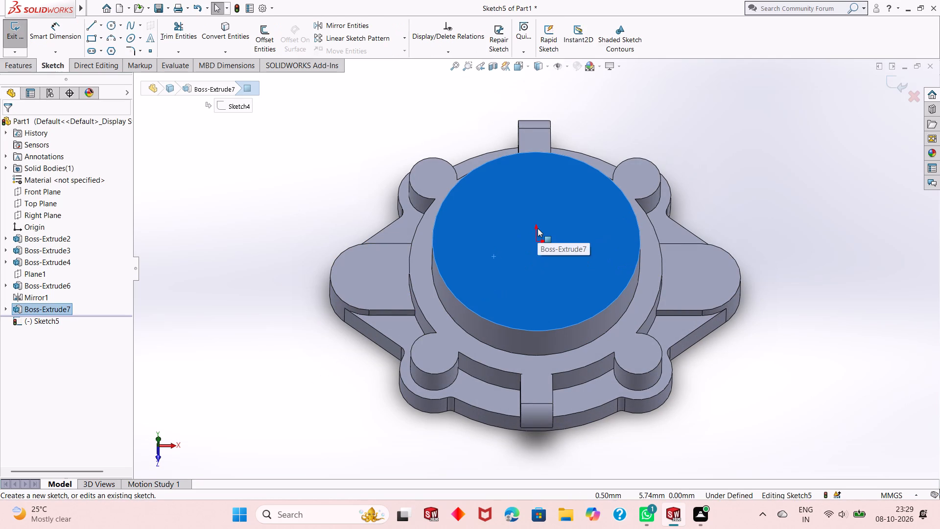
key("ctrl+8")
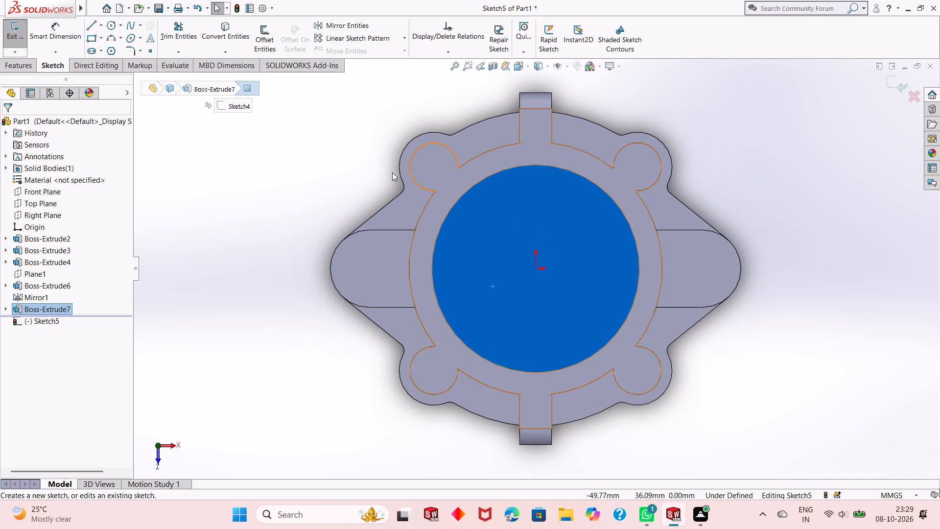
left_click(279, 193)
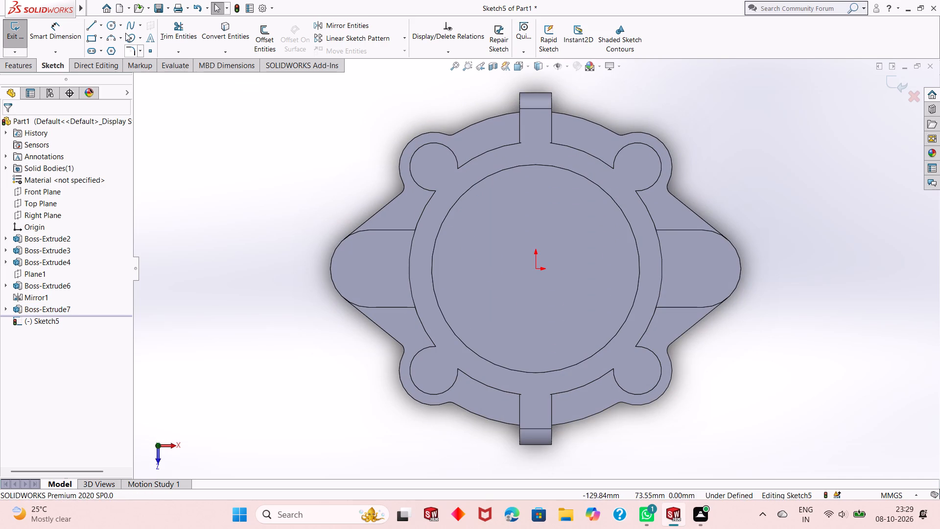
Sketch a circle about 61 mm in diameter centred on the origin, inside the boss's outline.
left_click(113, 25)
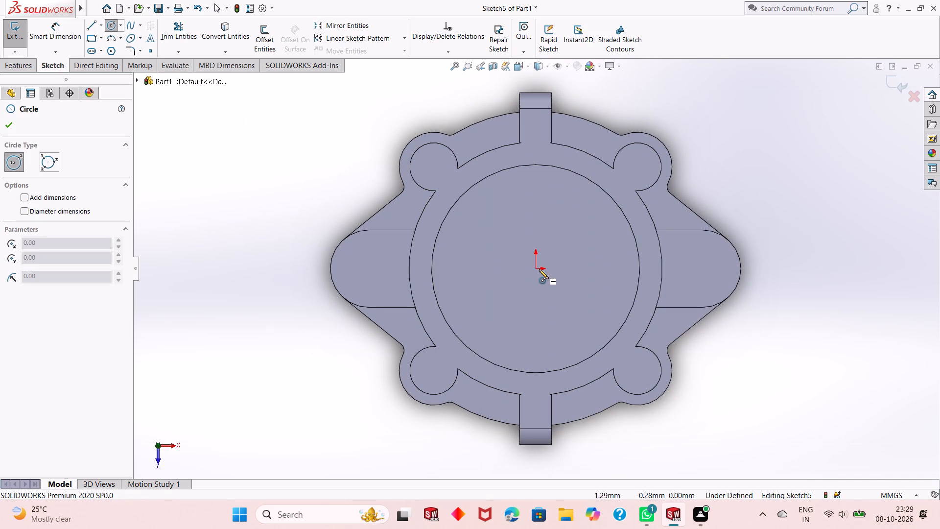
left_click(537, 268)
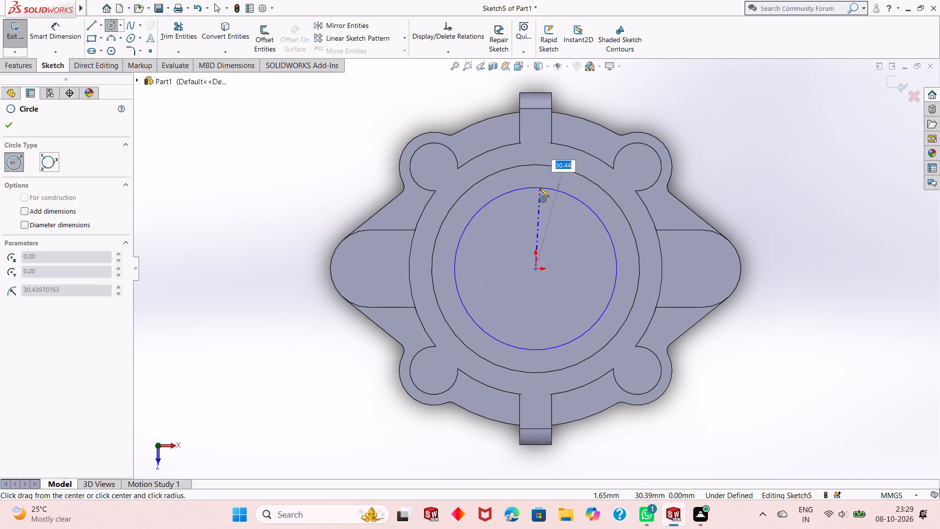
left_click(540, 188)
right_click(196, 185)
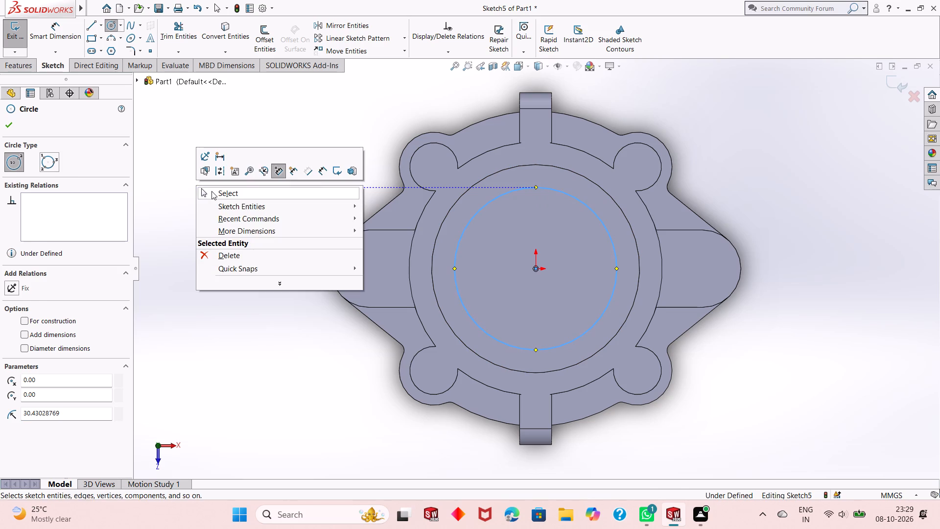
left_click(211, 191)
Dimension the inner circle's diameter as 68 mm.
left_click(61, 31)
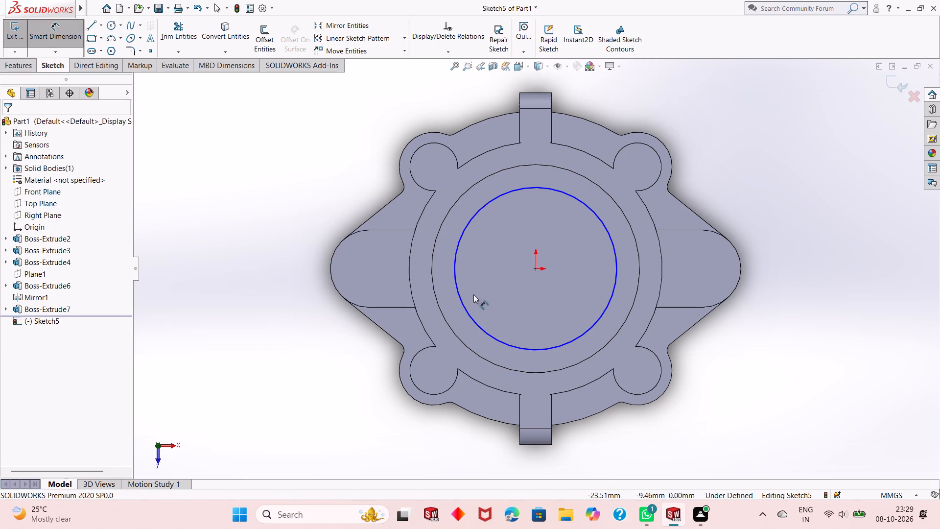
left_click(465, 313)
left_click(327, 396)
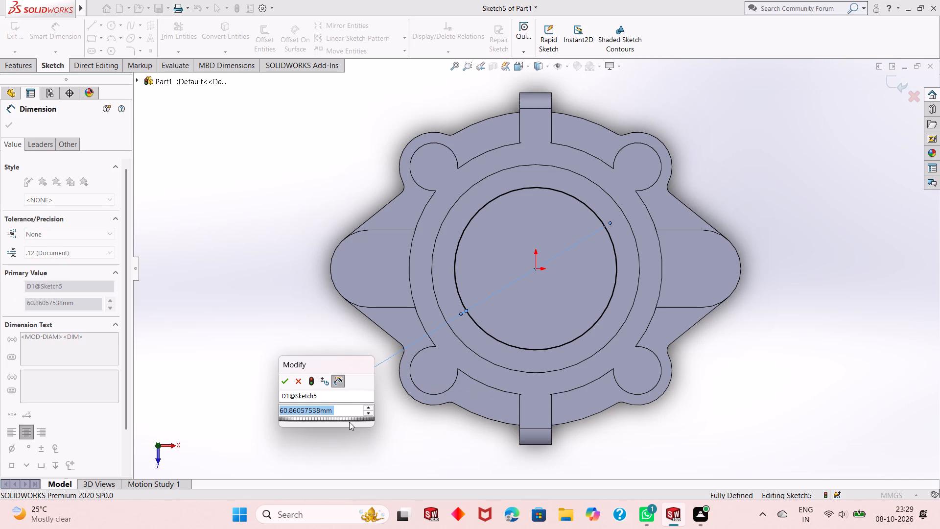
key("3")
key("4")
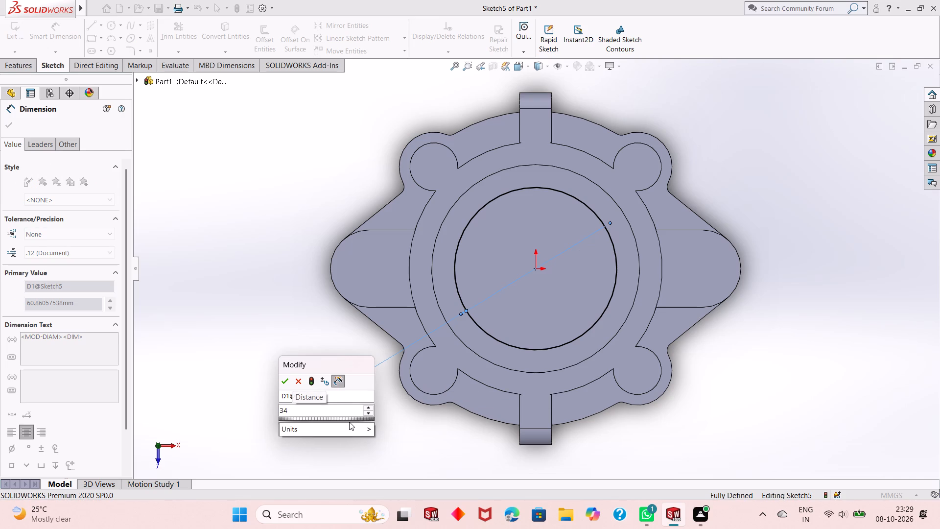
type("+34")
key("Return")
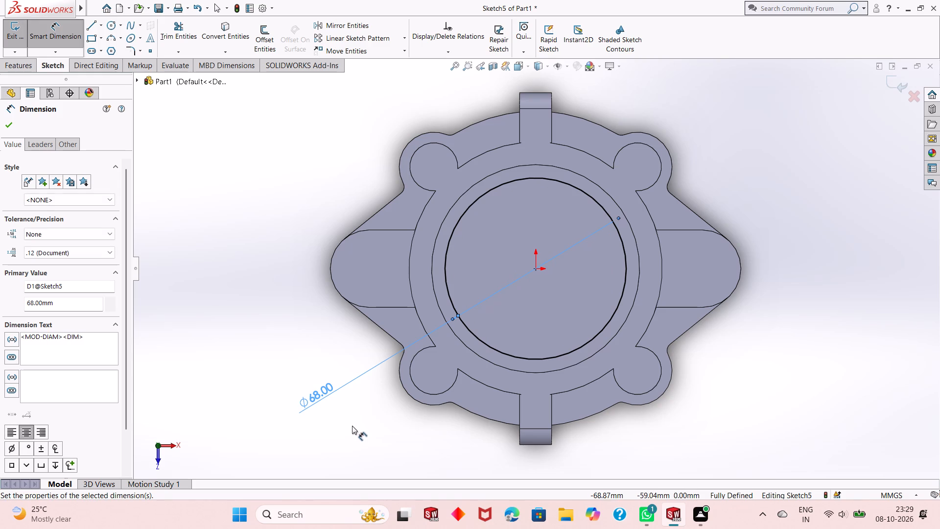
scroll(352, 426, "up", 1)
middle_click_drag(352, 426, 349, 369)
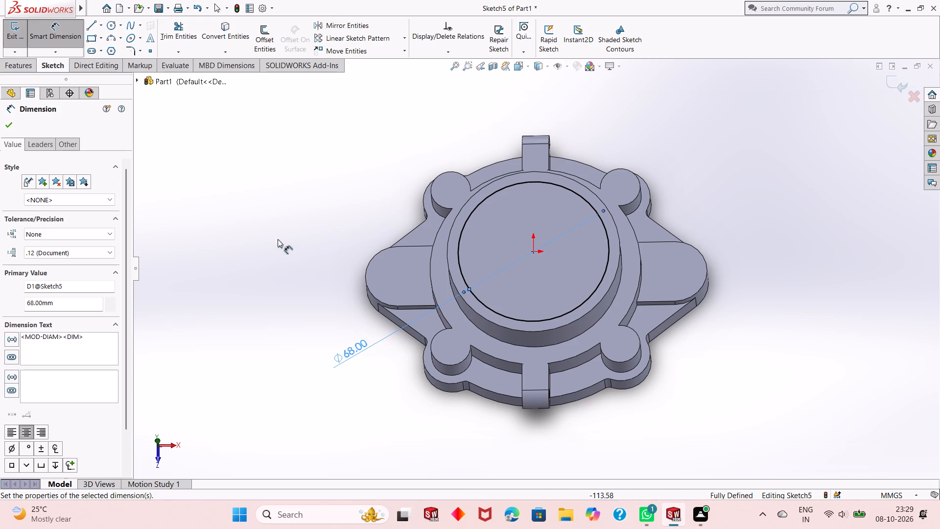
right_click(282, 212)
left_click(306, 245)
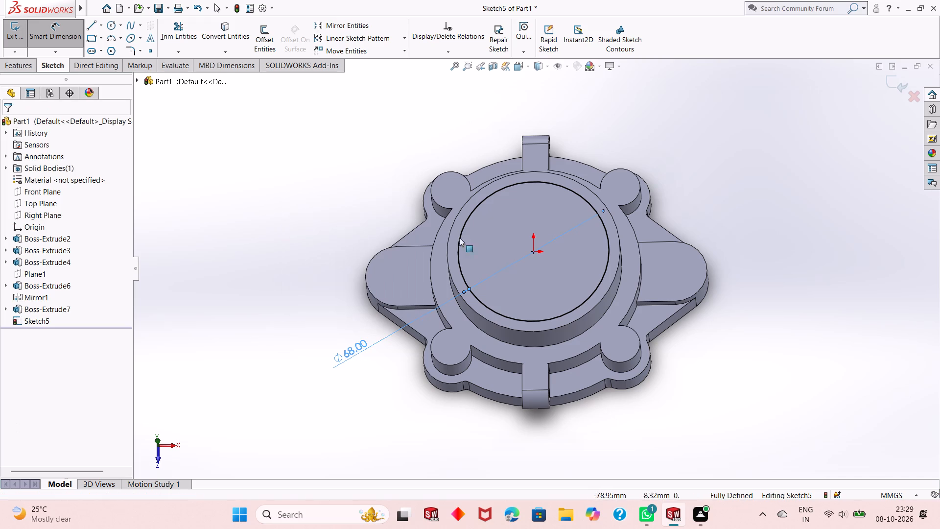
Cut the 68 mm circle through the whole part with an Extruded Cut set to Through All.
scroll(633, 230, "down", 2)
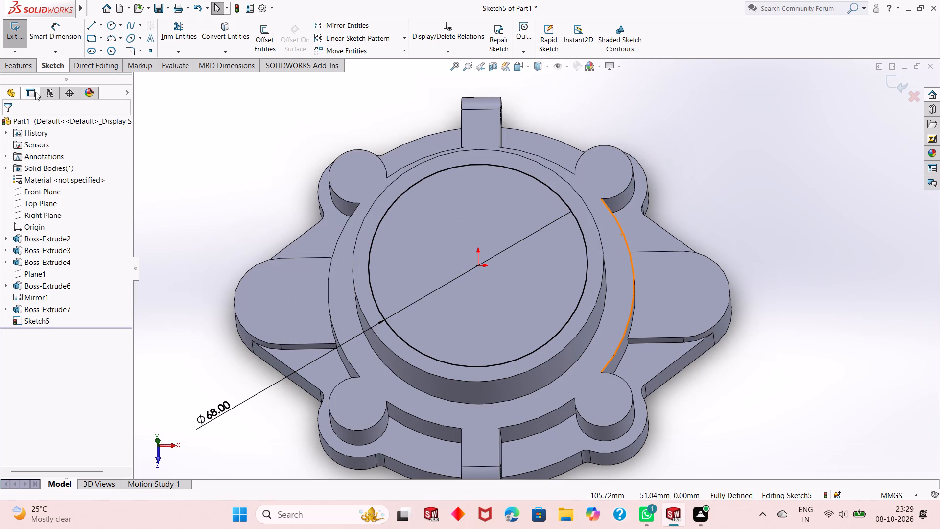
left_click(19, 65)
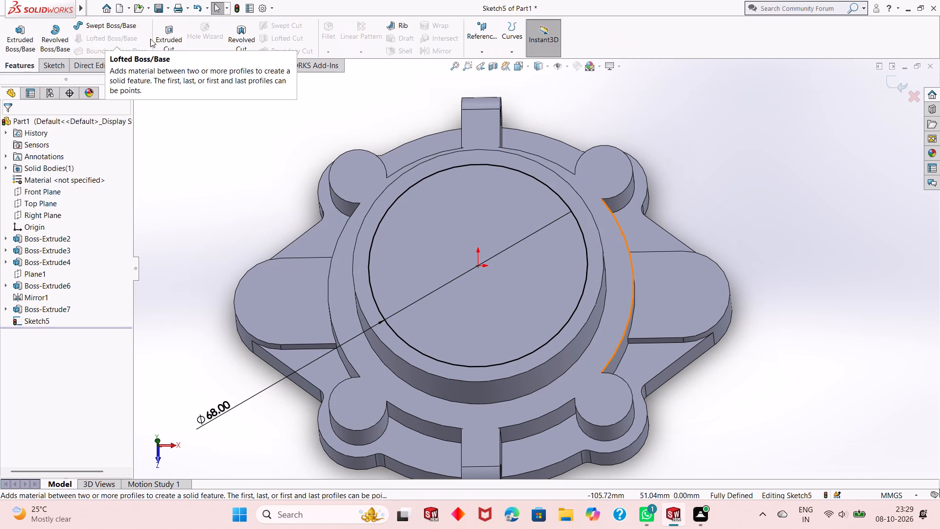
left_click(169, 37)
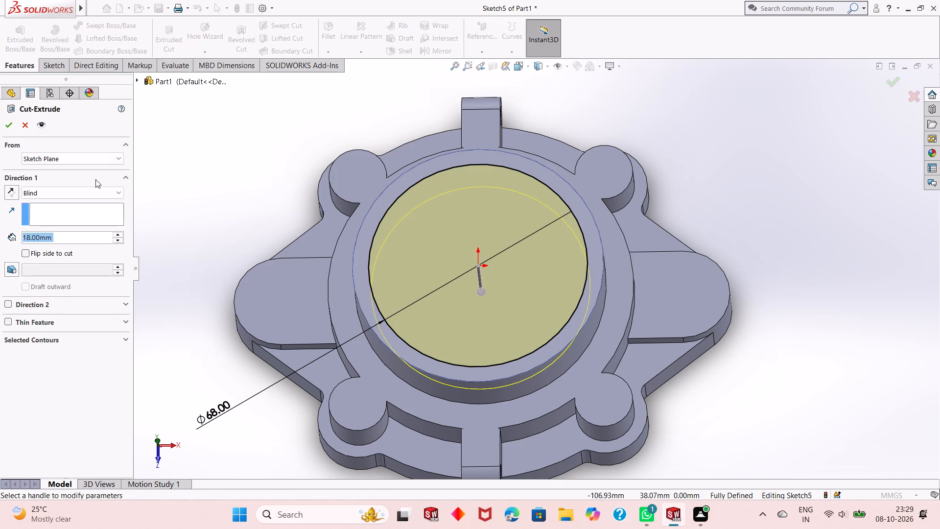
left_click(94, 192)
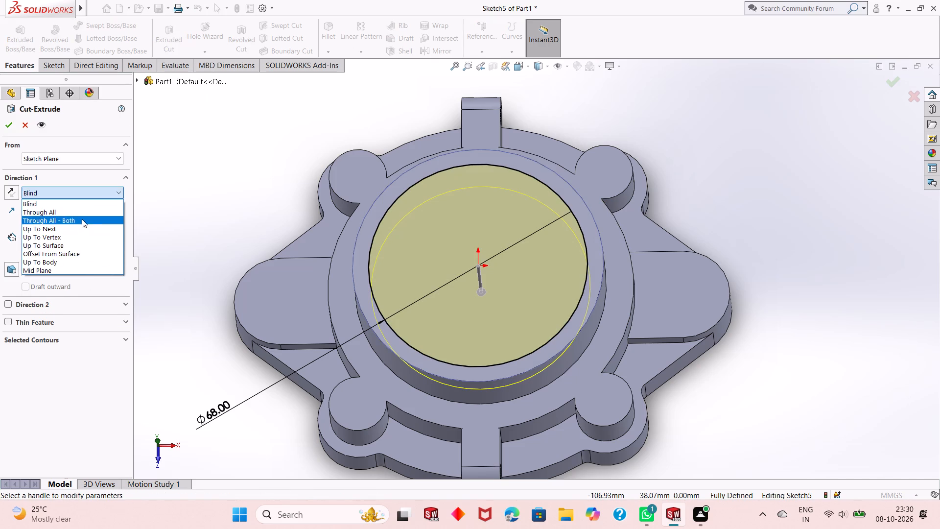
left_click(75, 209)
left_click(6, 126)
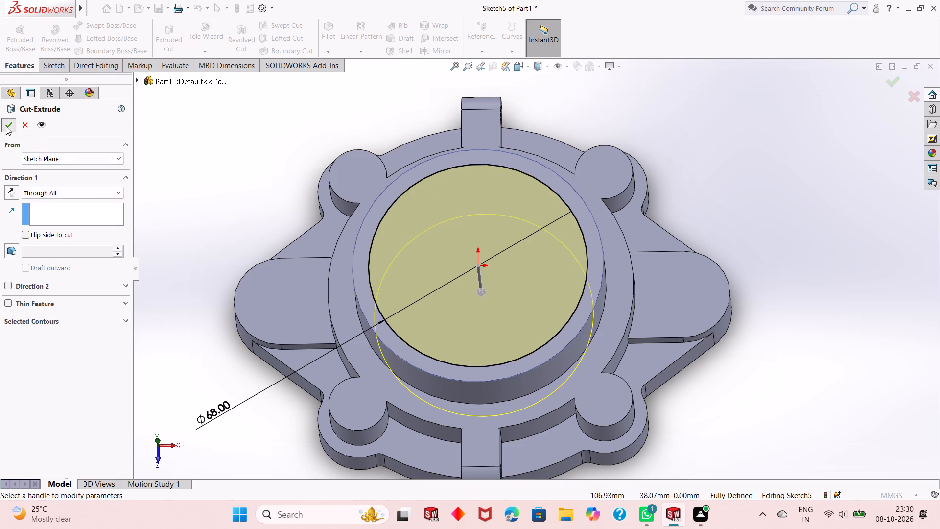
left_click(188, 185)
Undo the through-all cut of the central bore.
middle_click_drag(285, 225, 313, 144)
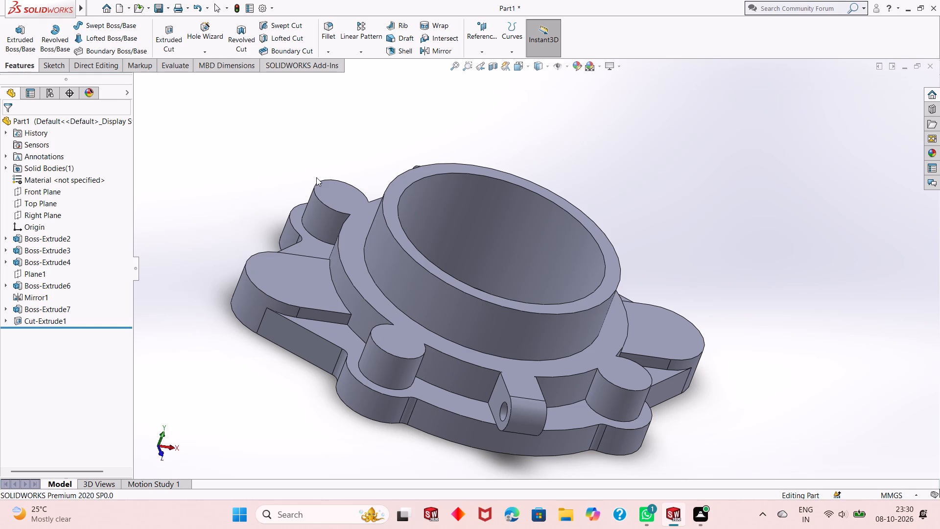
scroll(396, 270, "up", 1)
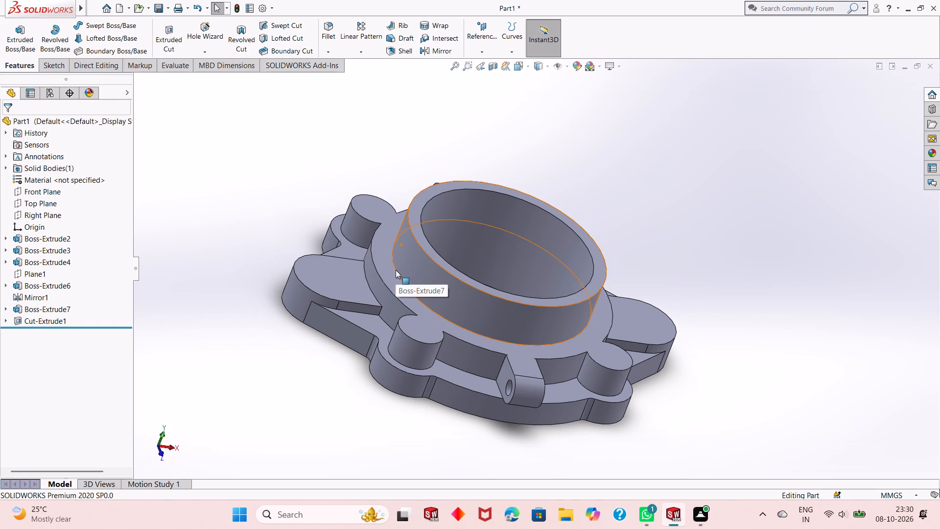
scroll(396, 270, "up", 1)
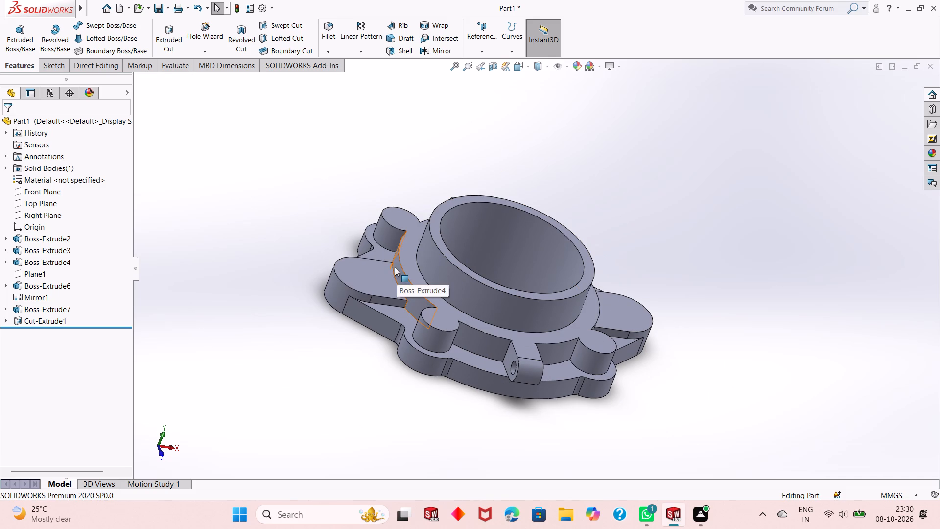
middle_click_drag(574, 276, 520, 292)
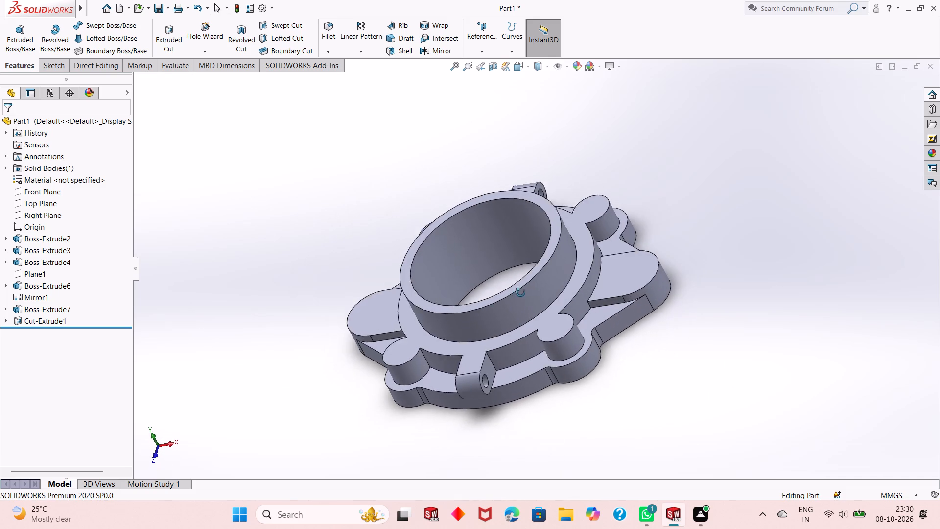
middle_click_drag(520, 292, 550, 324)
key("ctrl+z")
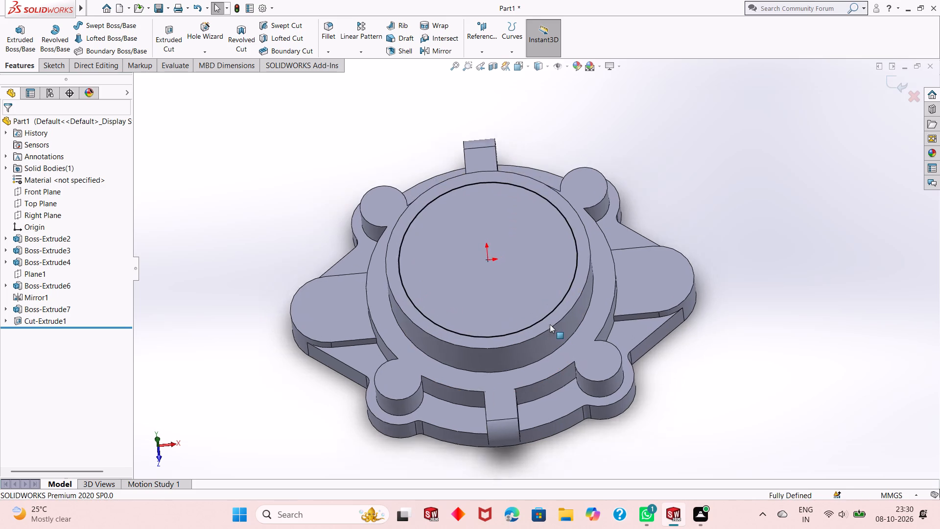
Cut the 68 mm circle into the central boss as a blind bore 28 mm deep.
middle_click_drag(470, 343, 469, 285)
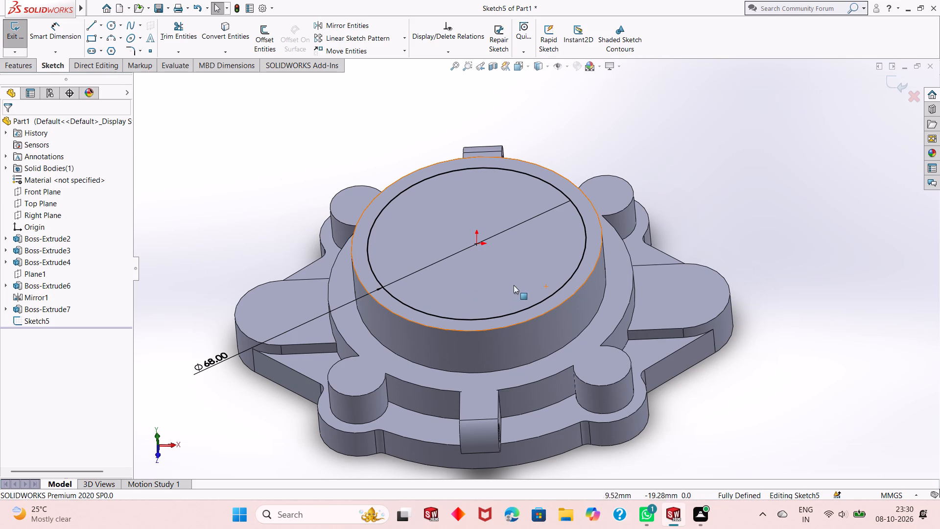
middle_click_drag(543, 326, 546, 302)
left_click(24, 69)
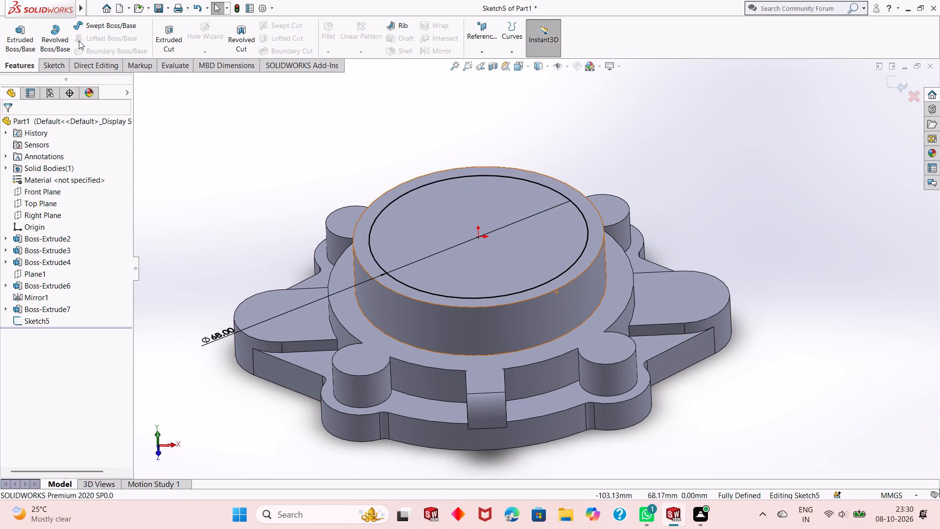
left_click(164, 32)
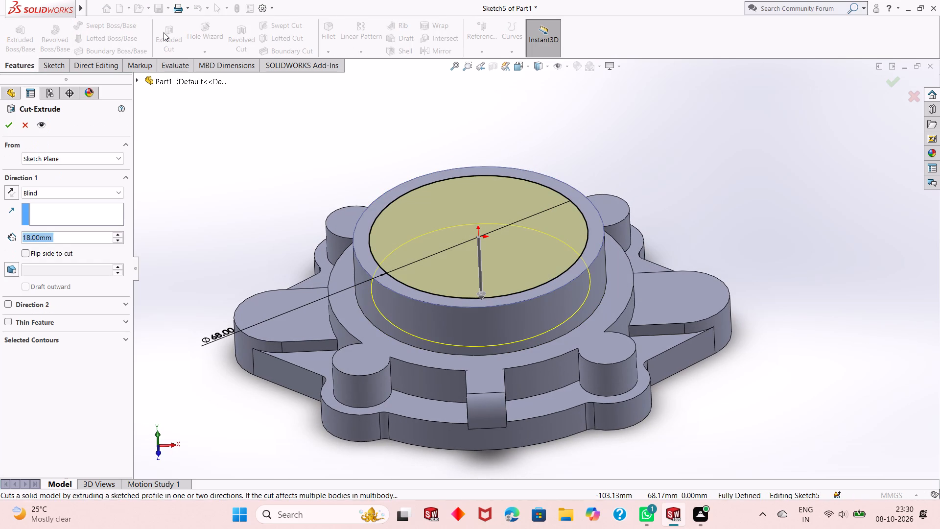
type("28")
key("Return")
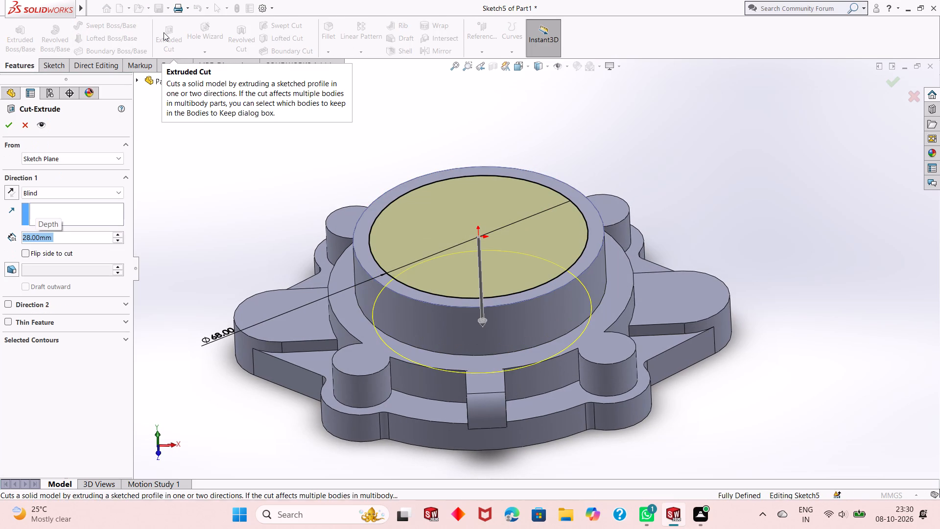
left_click(7, 123)
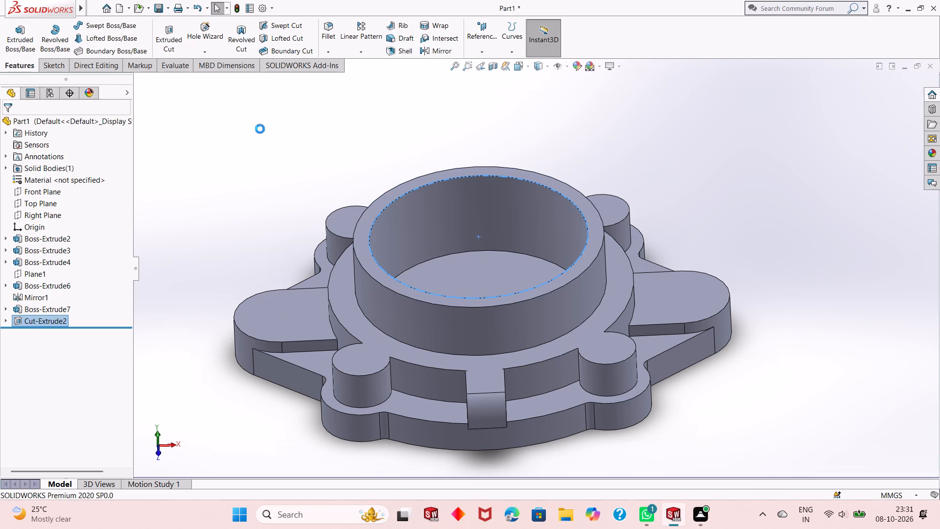
left_click(268, 129)
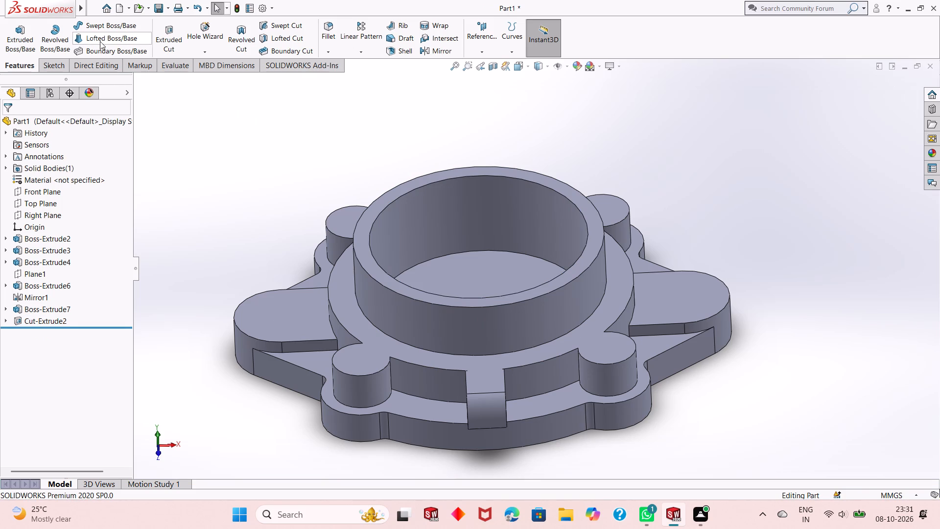
Open a new sketch on the floor of the 68 mm bore and view it face-on.
left_click(53, 66)
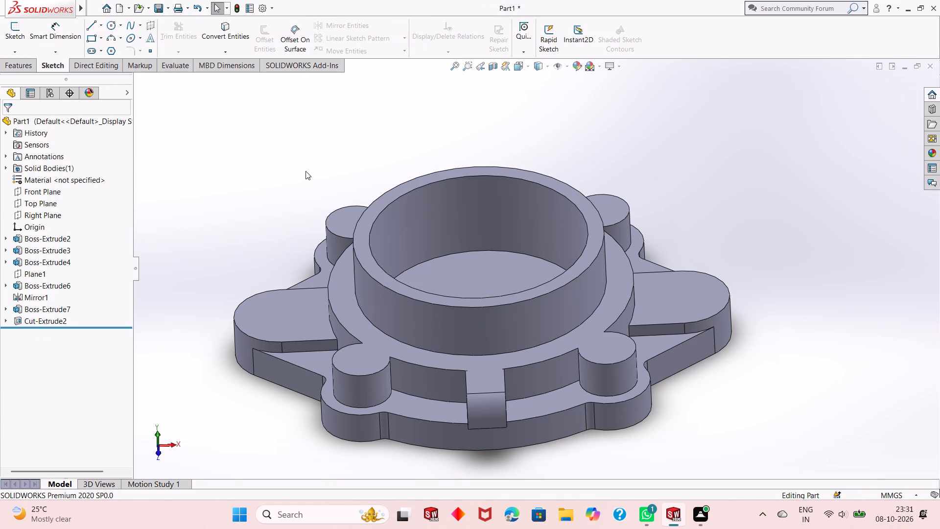
middle_click_drag(310, 172, 320, 213)
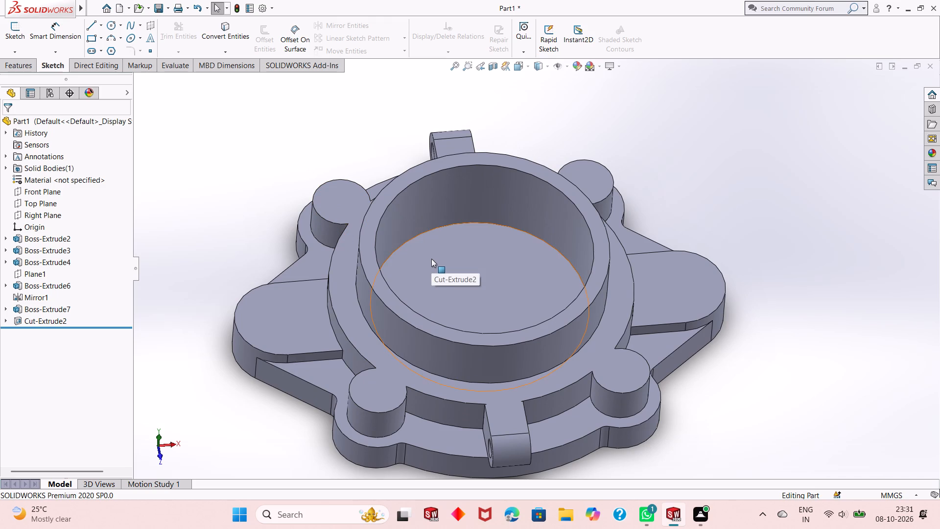
left_click(453, 285)
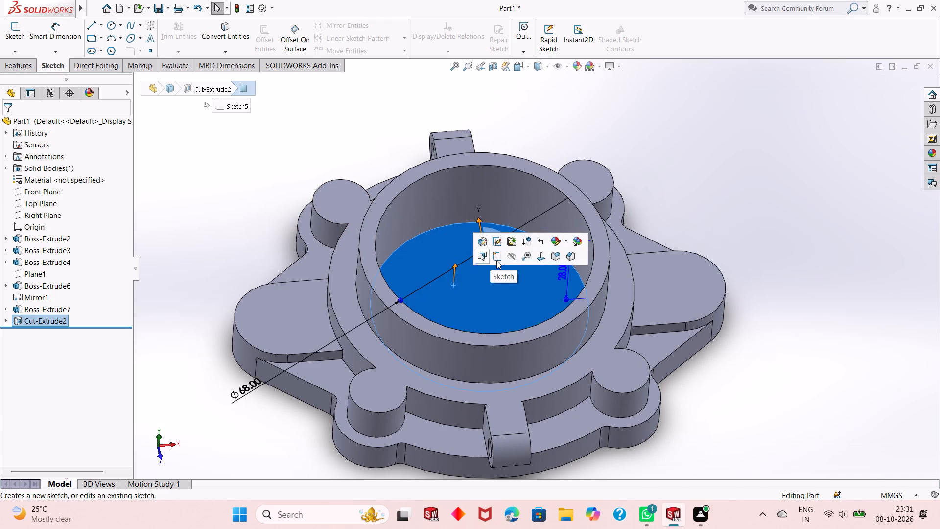
left_click(496, 261)
key("ctrl+8")
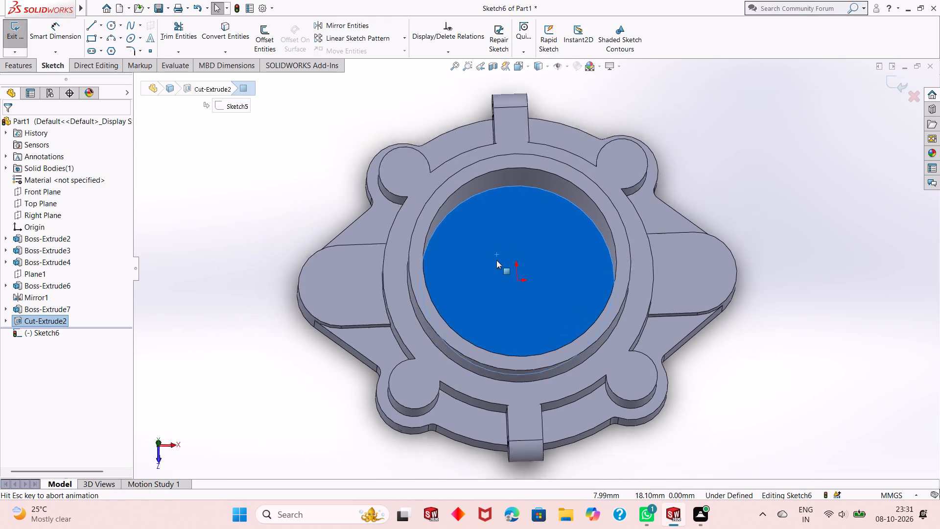
left_click(225, 185)
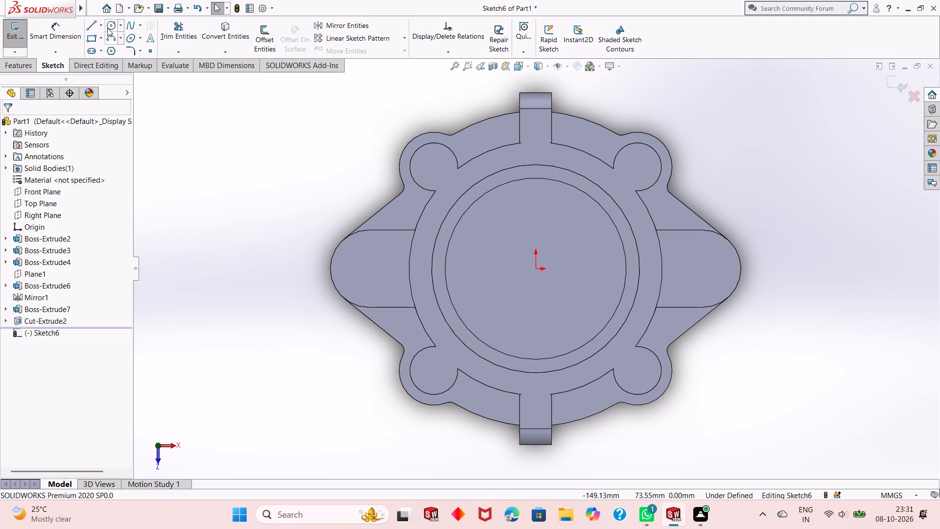
Sketch a circle about 44 mm in diameter centred on the origin, inside the bore's outline.
left_click(107, 27)
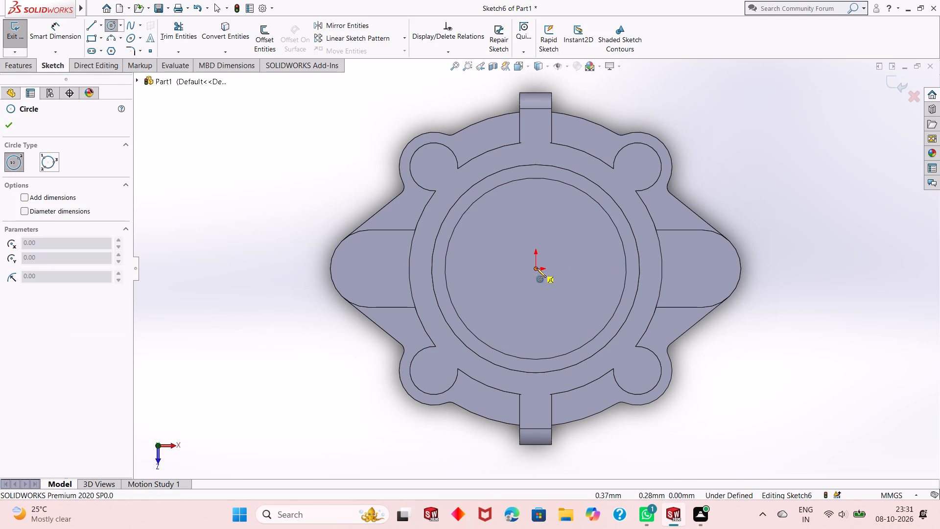
left_click(537, 269)
left_click(549, 211)
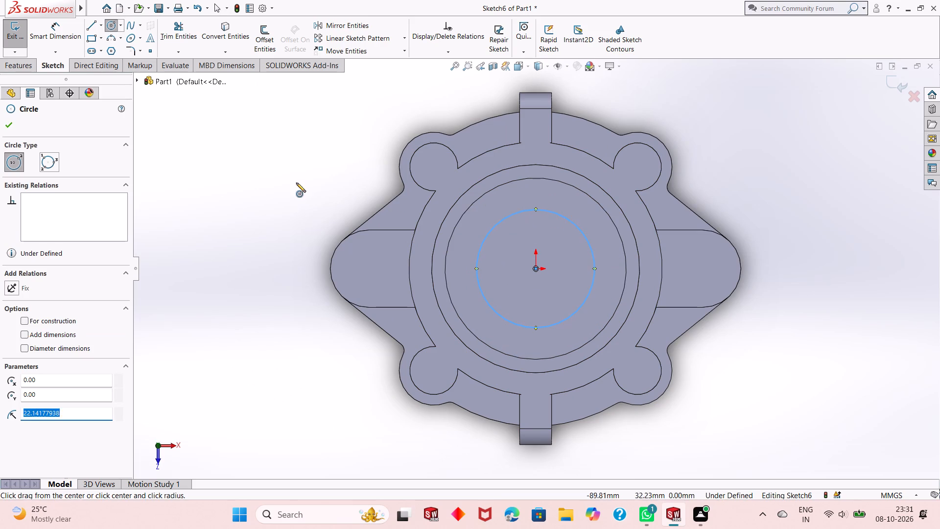
right_click(296, 183)
left_click(310, 189)
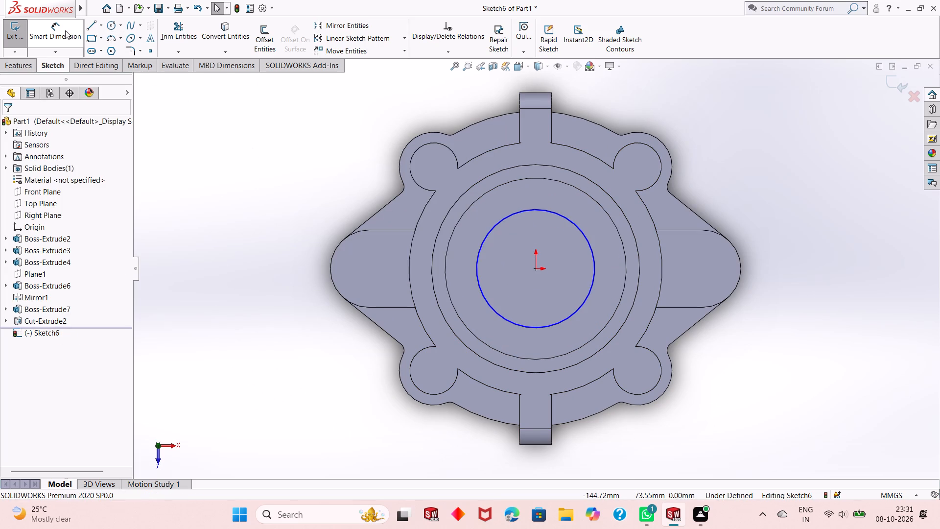
Dimension the new circle's diameter as 40.5+40.5, giving 81 mm.
left_click(58, 35)
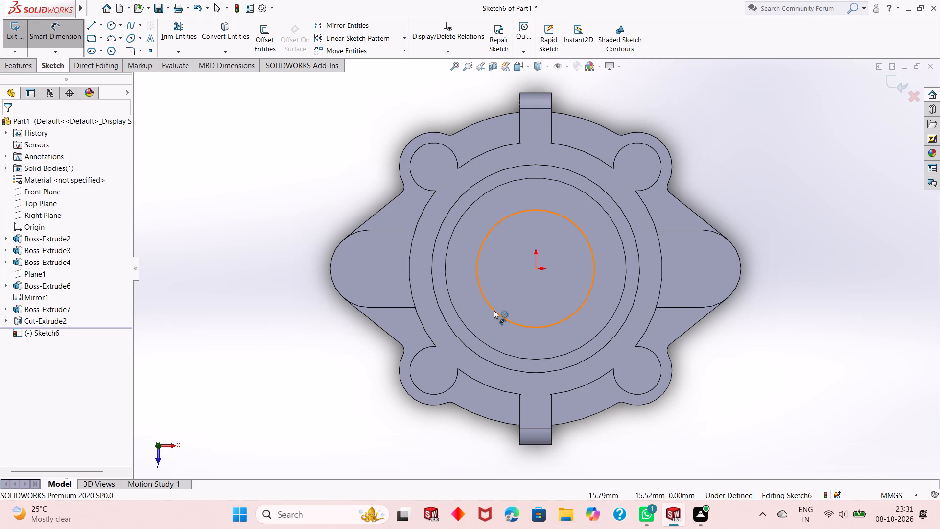
left_click(493, 310)
left_click(306, 383)
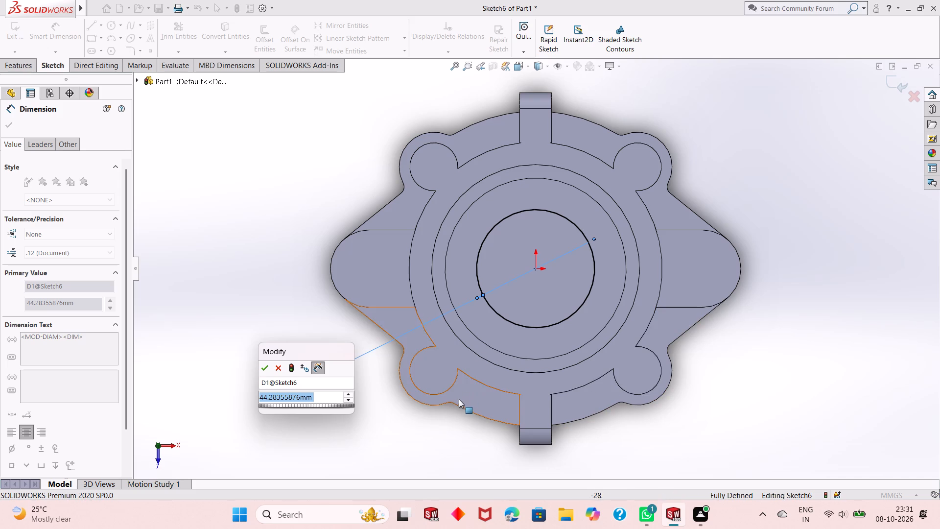
middle_click_drag(458, 401, 456, 340)
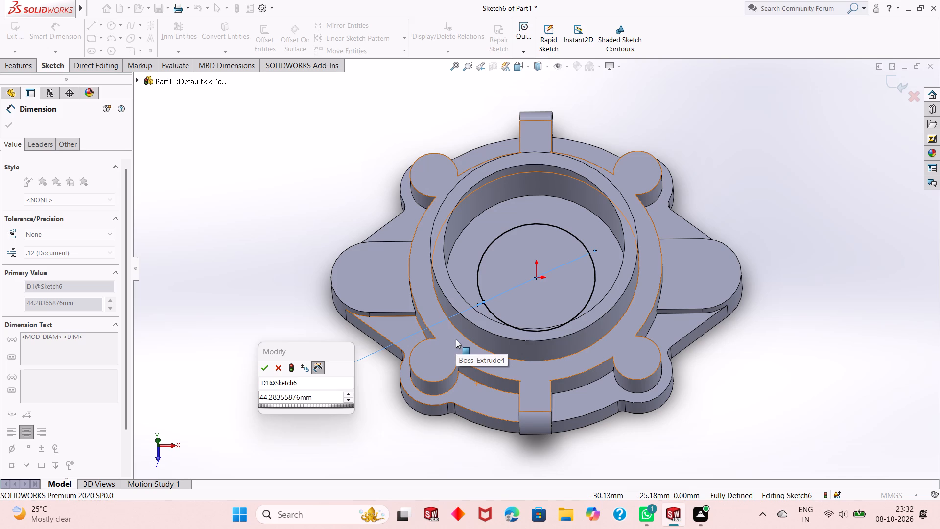
double_click(322, 400)
key("1")
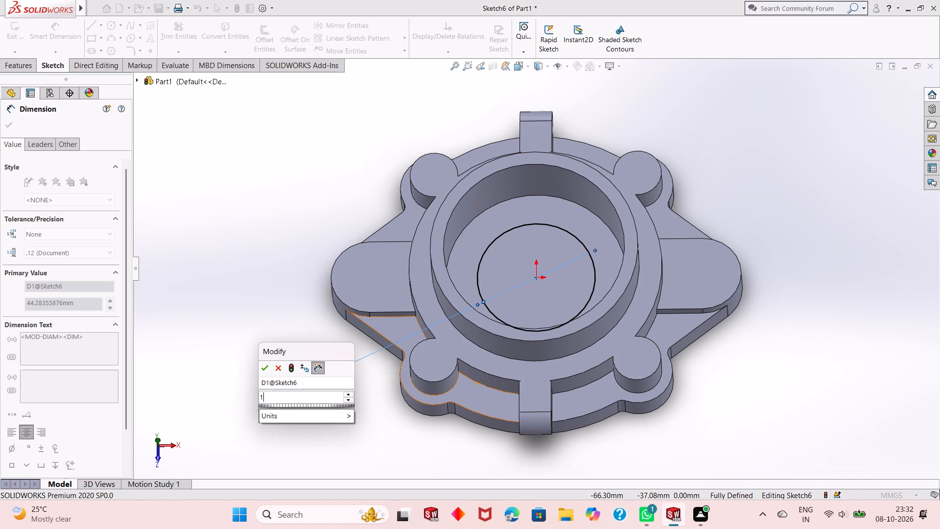
key("BackSpace")
key("BackSpace")
type("40")
type(".5+40.5")
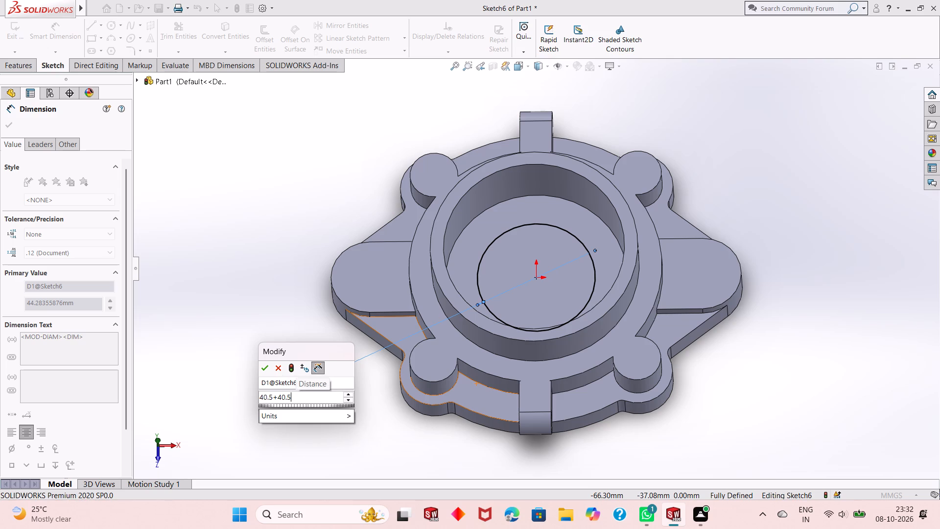
key("Return")
middle_click_drag(410, 359, 410, 415)
middle_click_drag(421, 357, 430, 377)
scroll(427, 368, "up", 2)
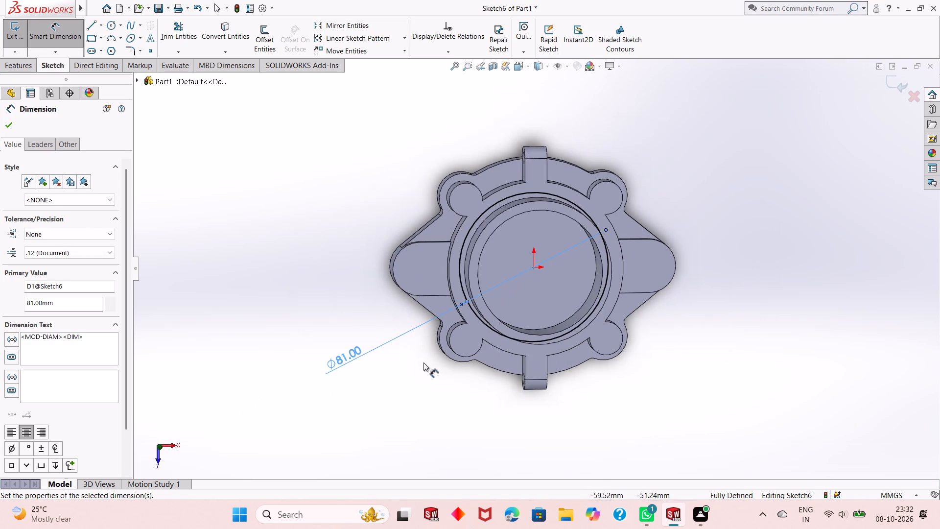
scroll(496, 313, "down", 2)
middle_click_drag(469, 312, 454, 283)
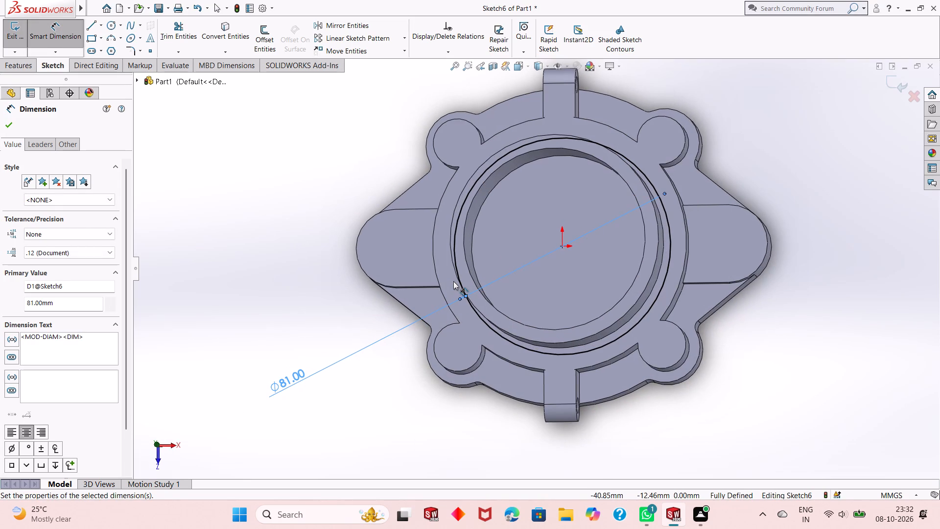
left_click(4, 124)
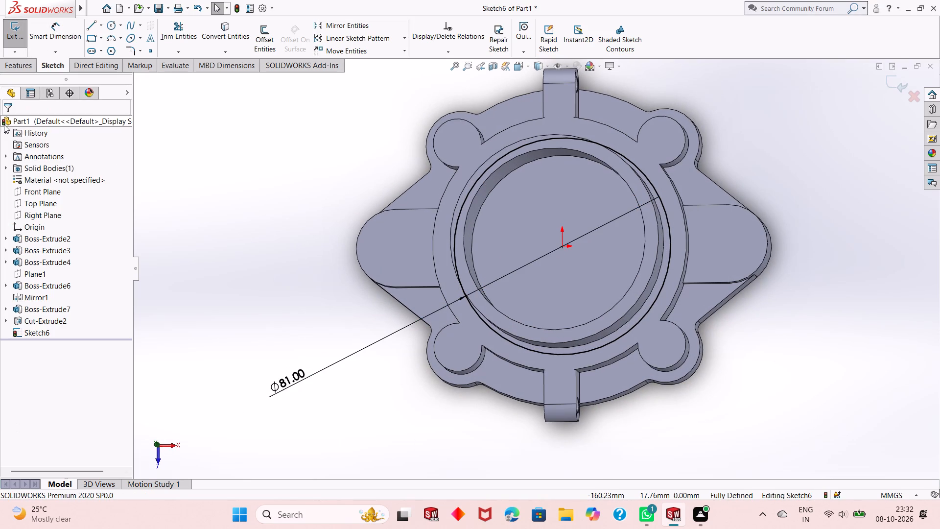
Cut the 81 mm circle from the floor of the 68 mm bore as a blind extruded cut 7 mm deep.
left_click(24, 67)
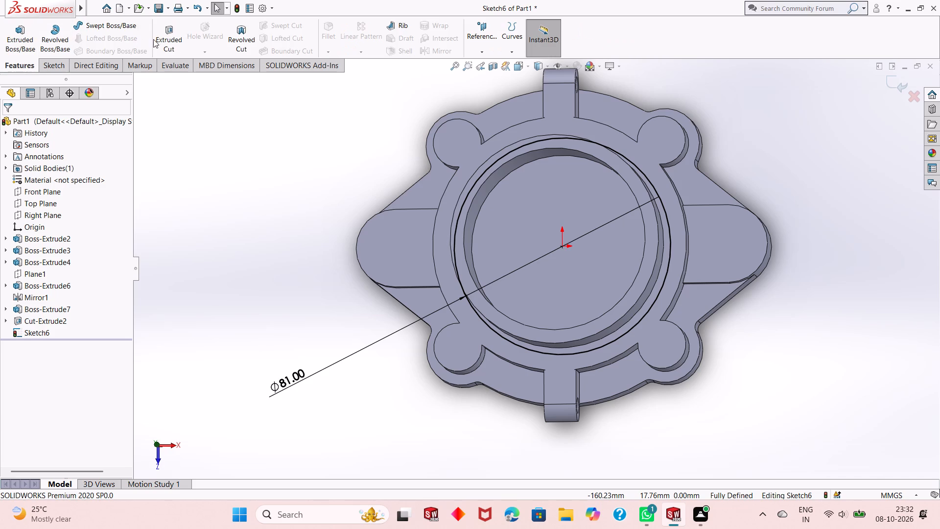
left_click(162, 44)
middle_click_drag(277, 265, 292, 175)
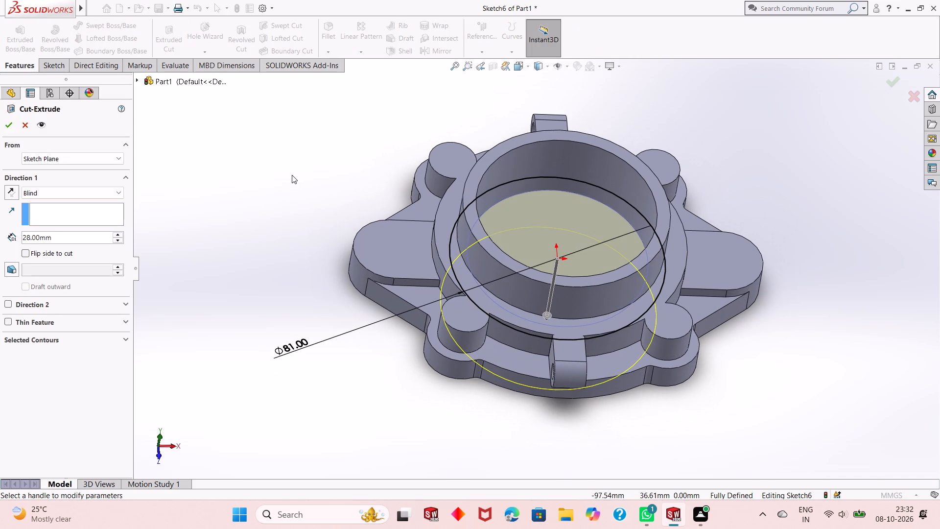
double_click(75, 240)
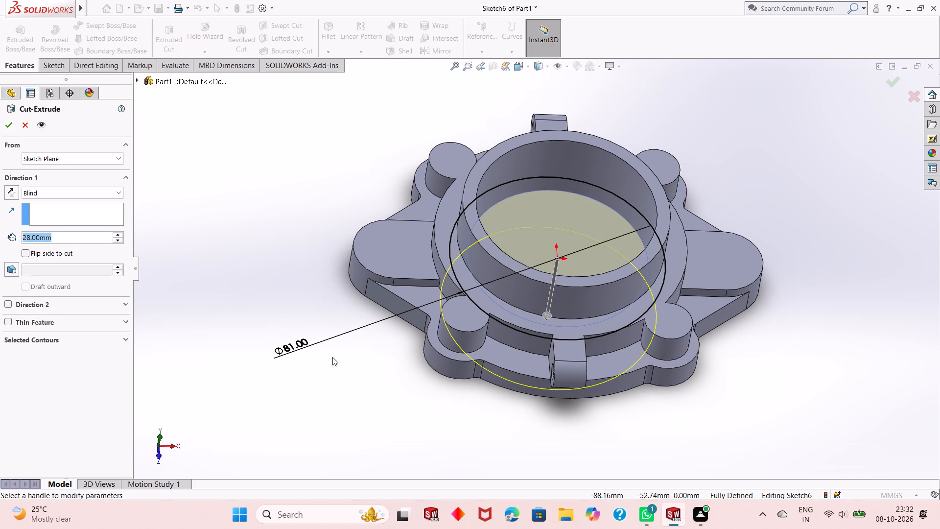
middle_click_drag(384, 395, 381, 334)
double_click(77, 233)
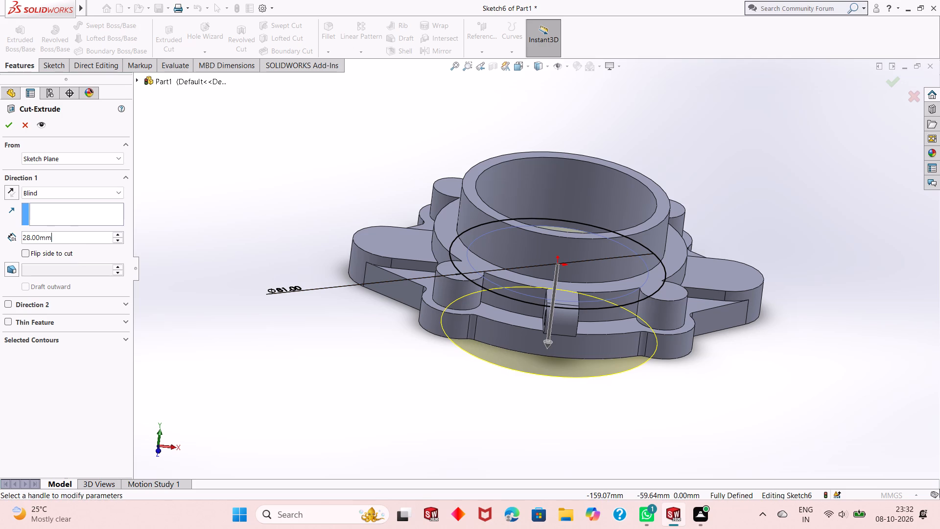
double_click(54, 240)
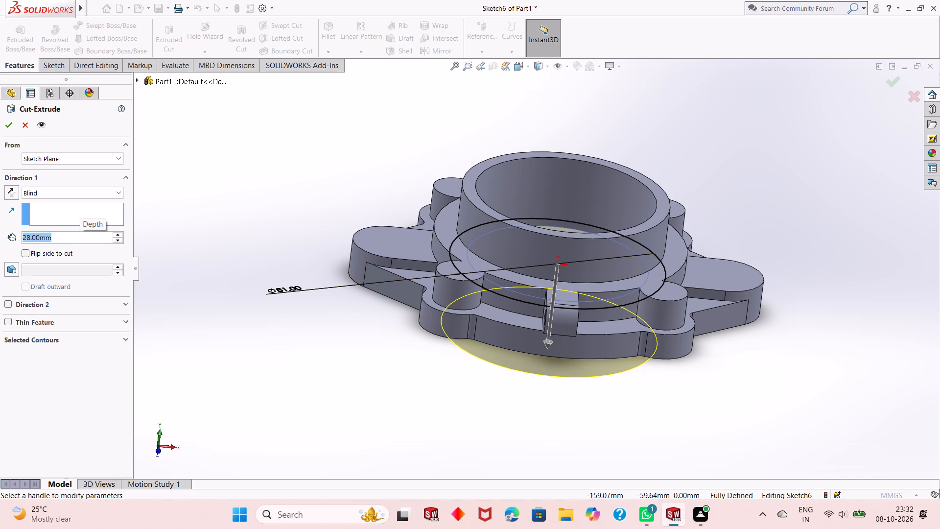
key("7")
key("Return")
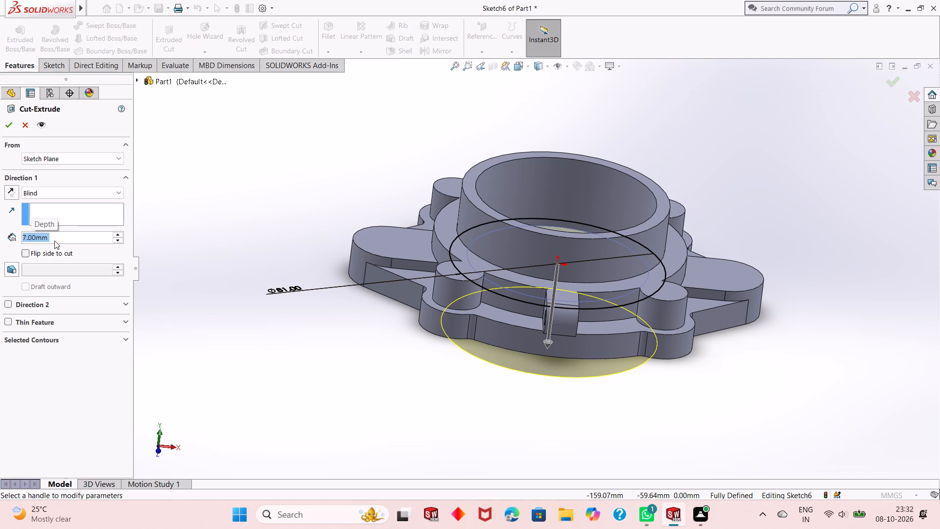
middle_click_drag(491, 393, 495, 371)
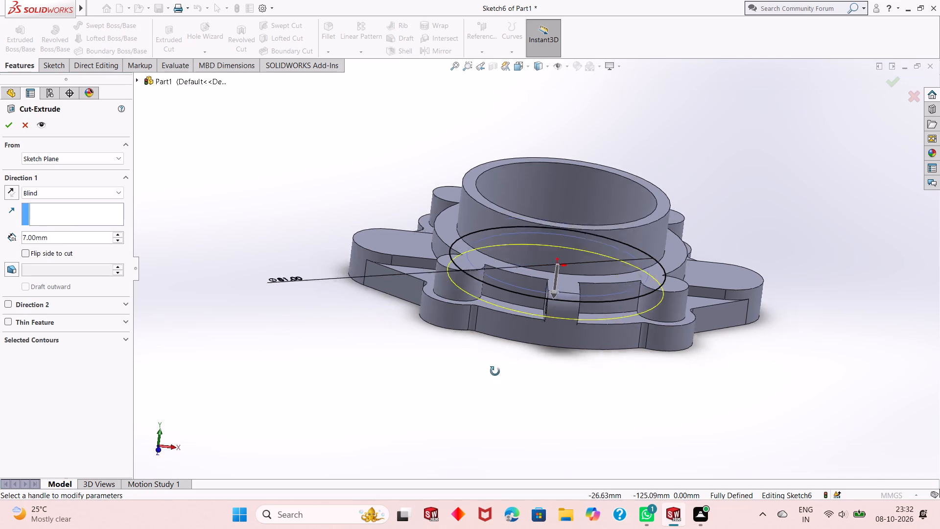
middle_click_drag(495, 371, 516, 344)
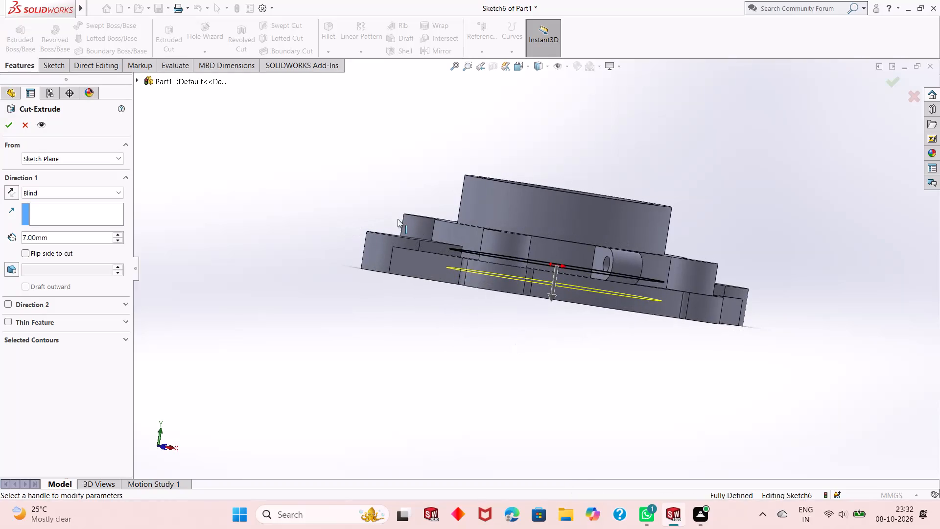
left_click(13, 125)
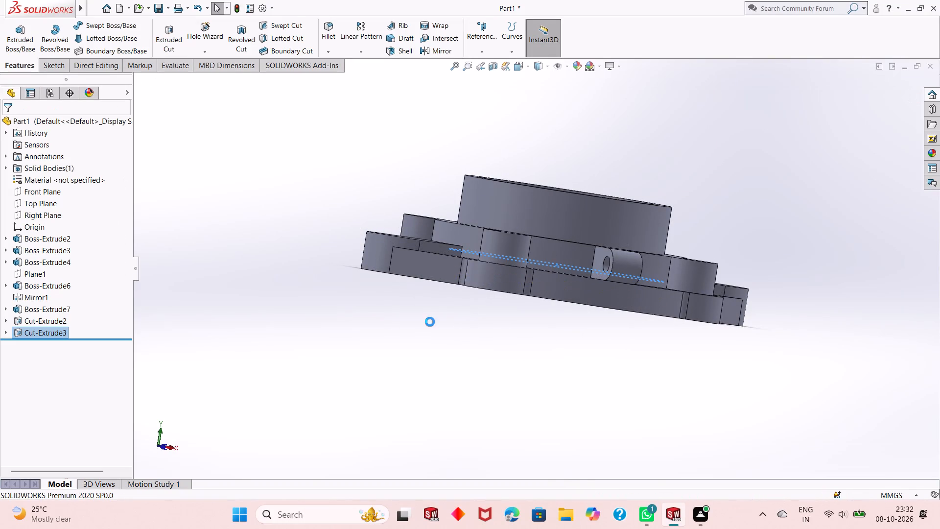
Edit the 81 mm circular cut and set its blind depth to 12 mm.
middle_click_drag(444, 321, 396, 416)
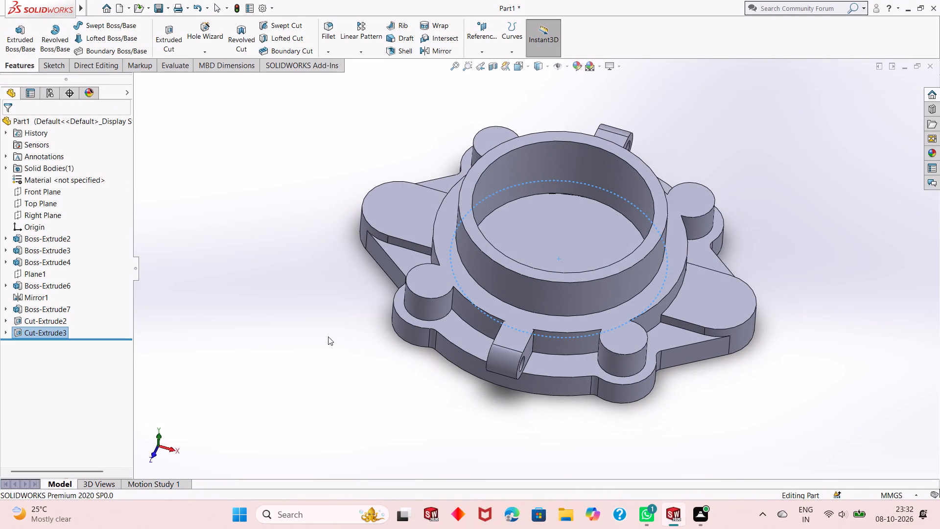
left_click(328, 337)
middle_click_drag(384, 332, 377, 304)
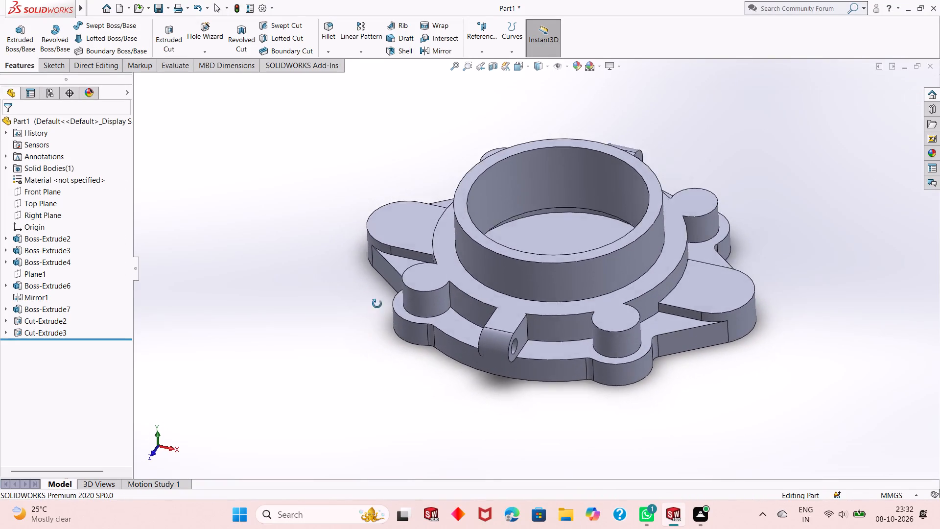
middle_click_drag(377, 304, 346, 320)
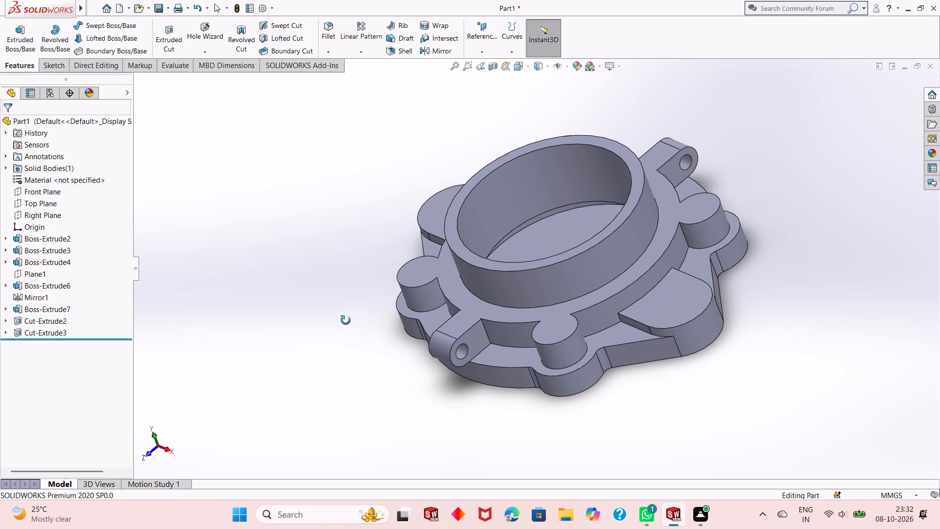
middle_click_drag(346, 320, 348, 322)
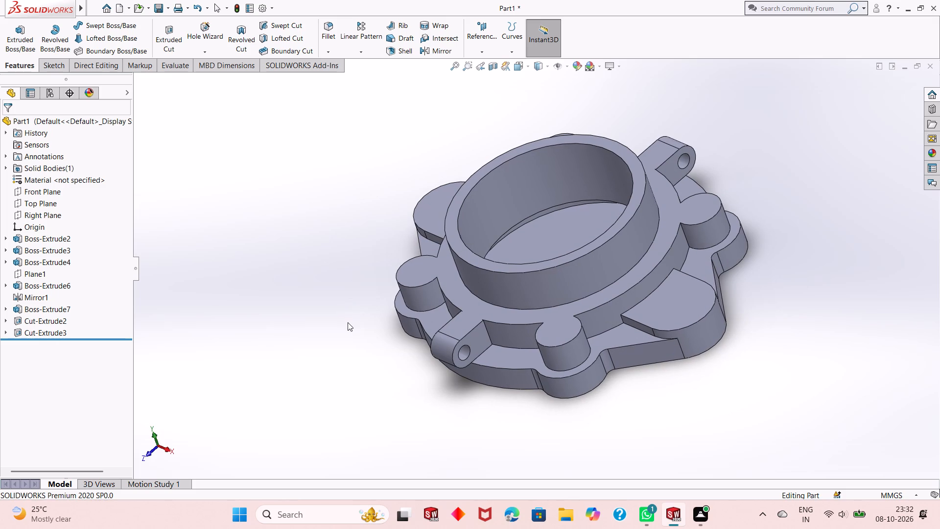
middle_click_drag(348, 331, 352, 316)
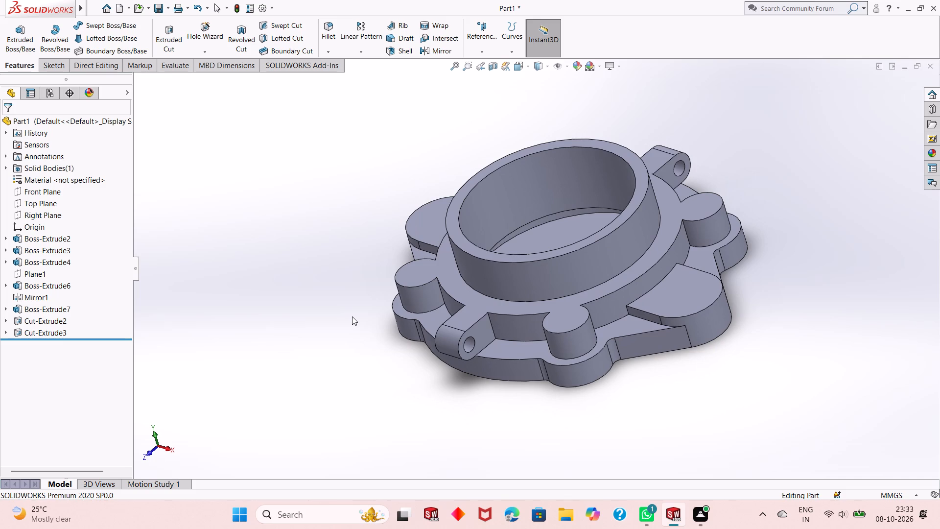
left_click(57, 334)
left_click(63, 306)
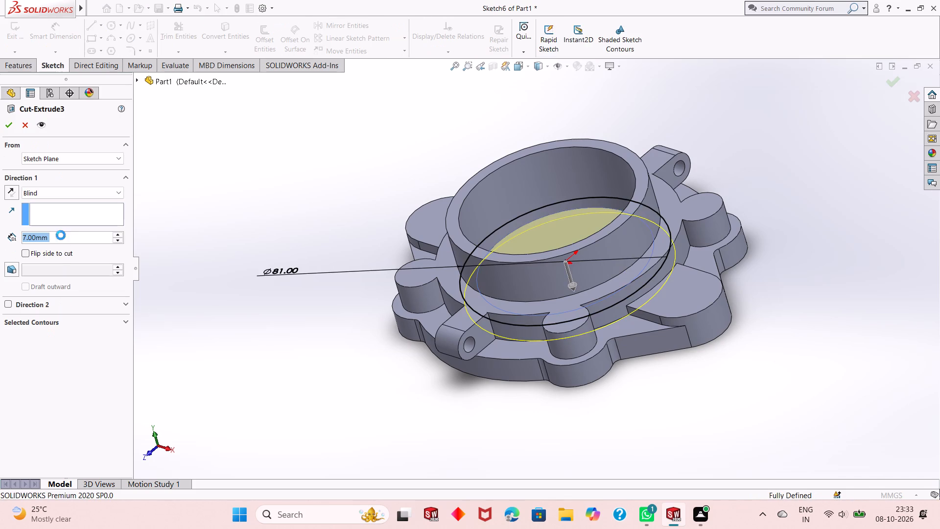
type("12")
key("Return")
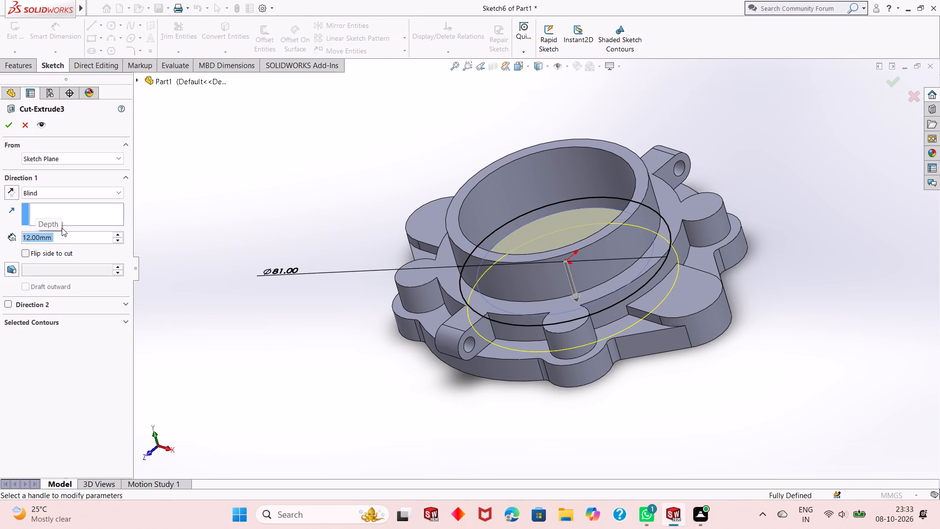
left_click(6, 128)
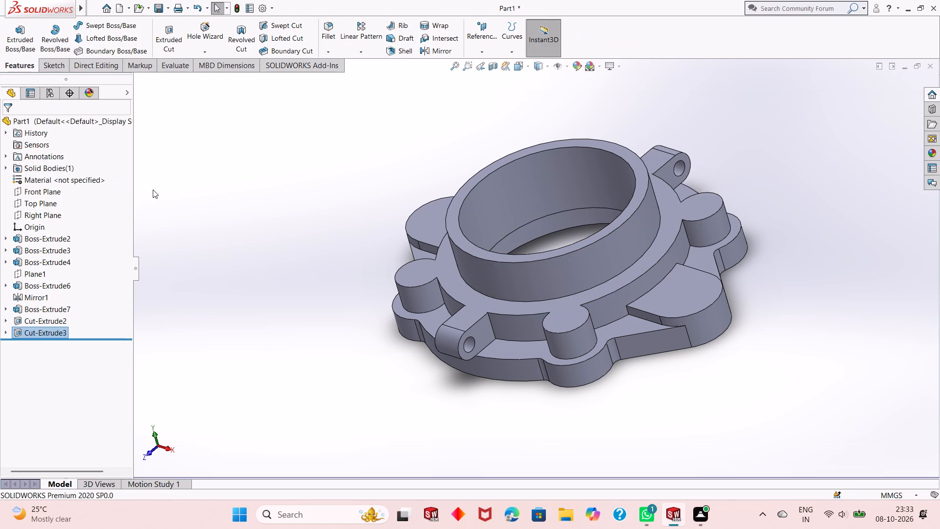
Chamfer the inner rim edge of the 68 mm bore at the top of the boss, 1 mm at 45 degrees.
middle_click_drag(187, 197, 201, 249)
scroll(201, 249, "up", 1)
middle_click_drag(279, 274, 279, 258)
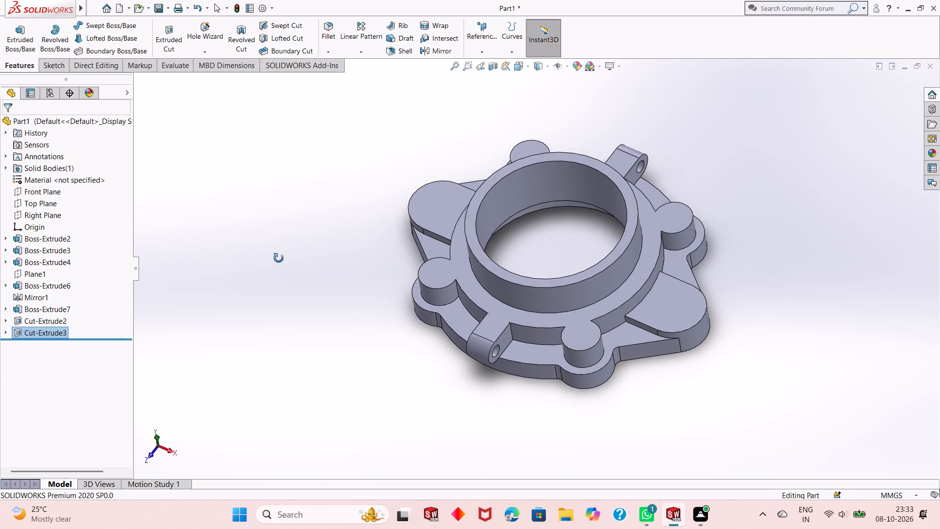
middle_click_drag(279, 258, 278, 237)
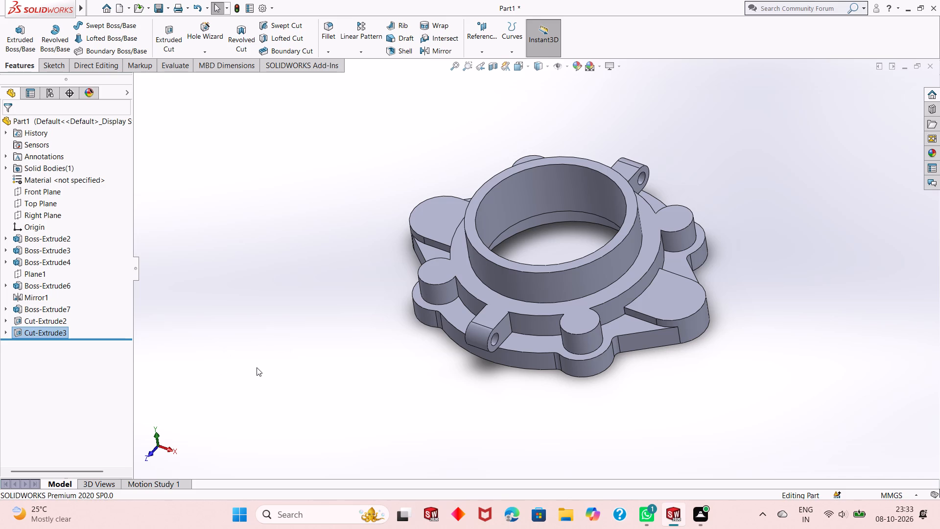
scroll(578, 182, "down", 3)
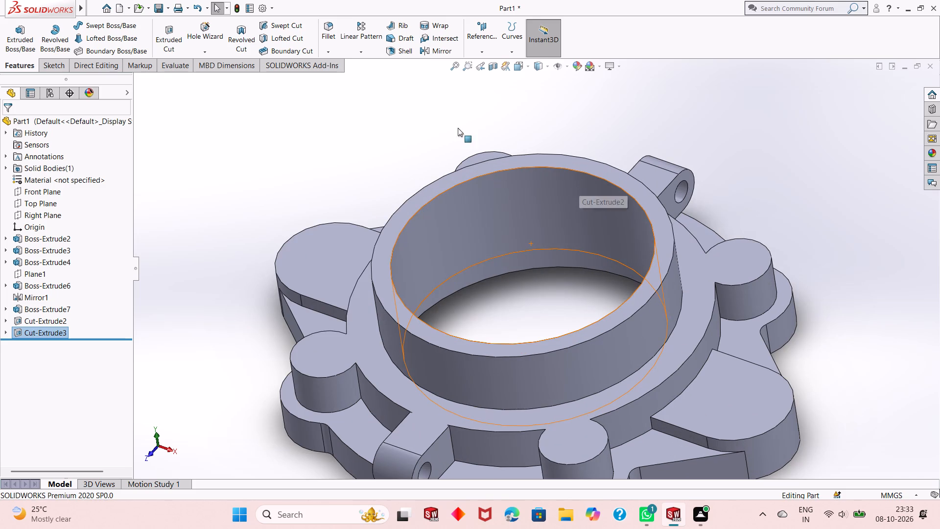
left_click(334, 54)
left_click(337, 78)
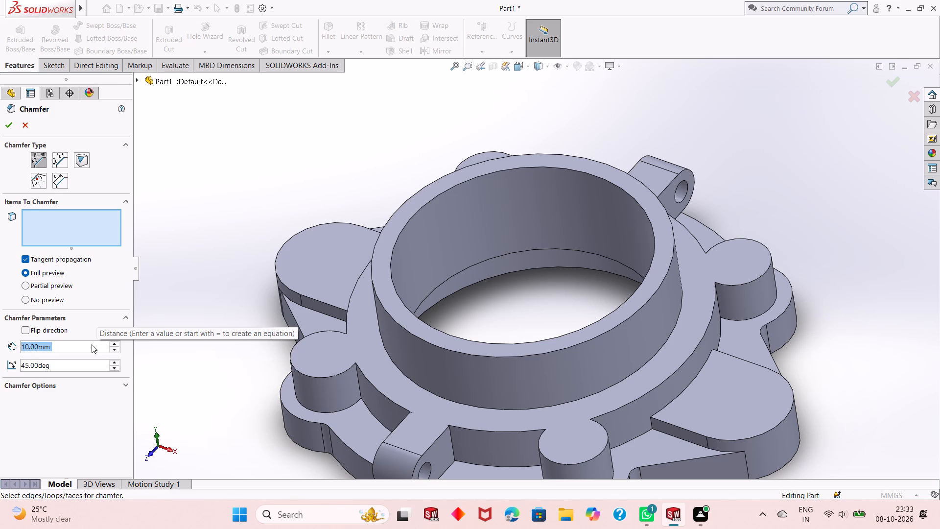
key("1")
key("Return")
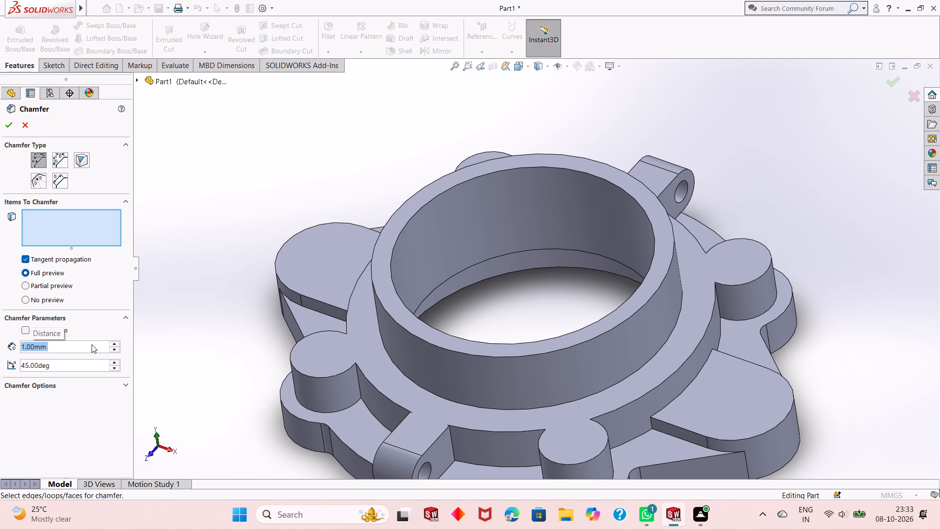
left_click(403, 229)
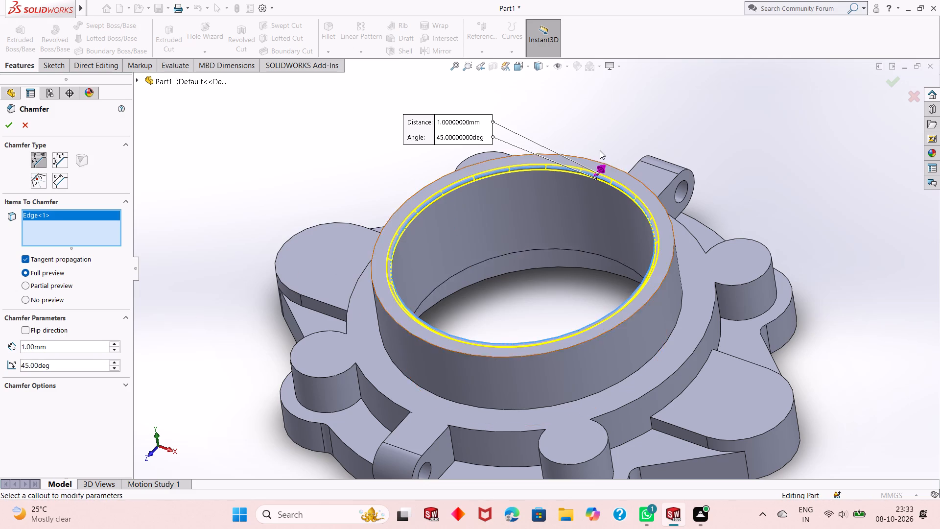
scroll(600, 150, "down", 4)
left_click(576, 226)
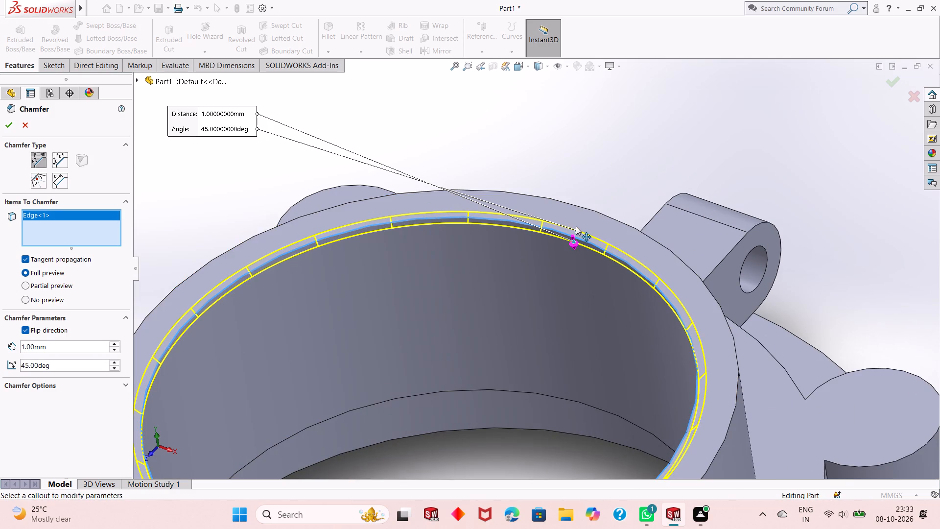
left_click(567, 245)
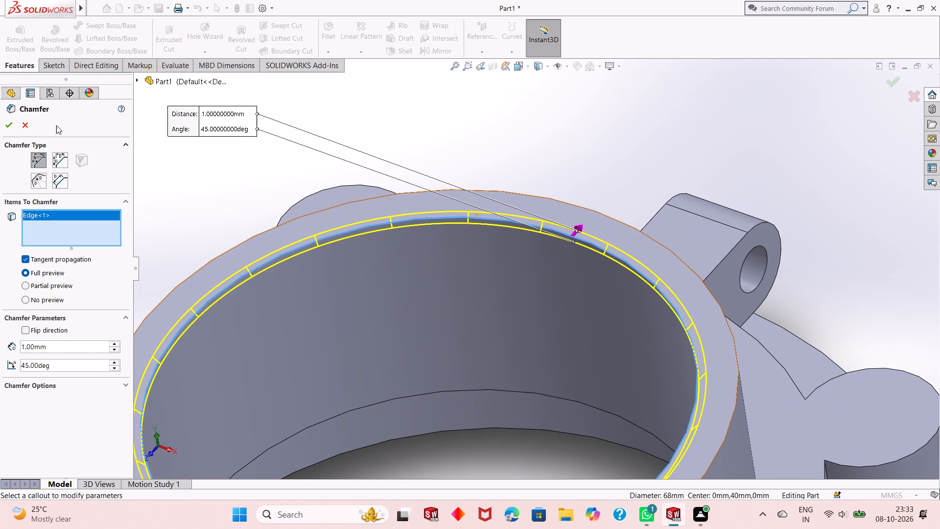
left_click(7, 130)
Chamfer the open edge of the 81 mm recess on the part's underside, 1 mm at 45 degrees, with the direction flipped.
scroll(363, 298, "up", 2)
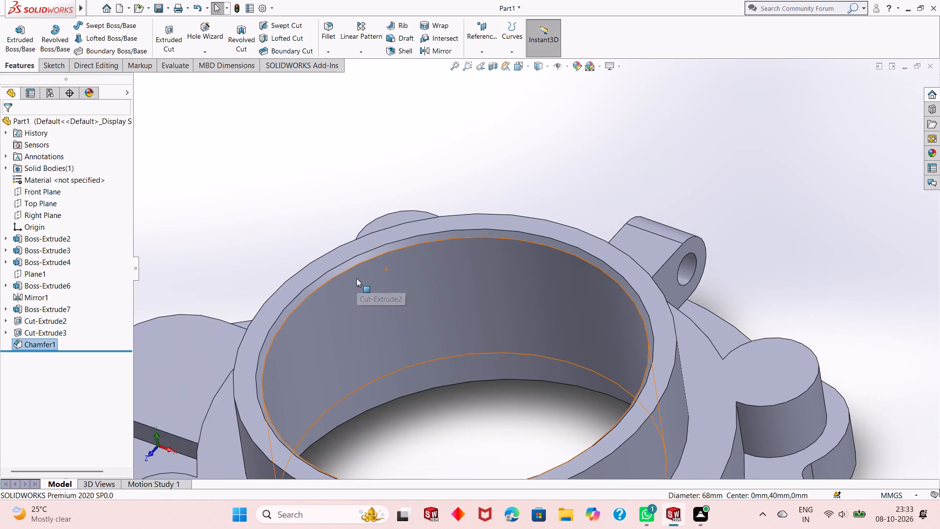
scroll(356, 278, "up", 1)
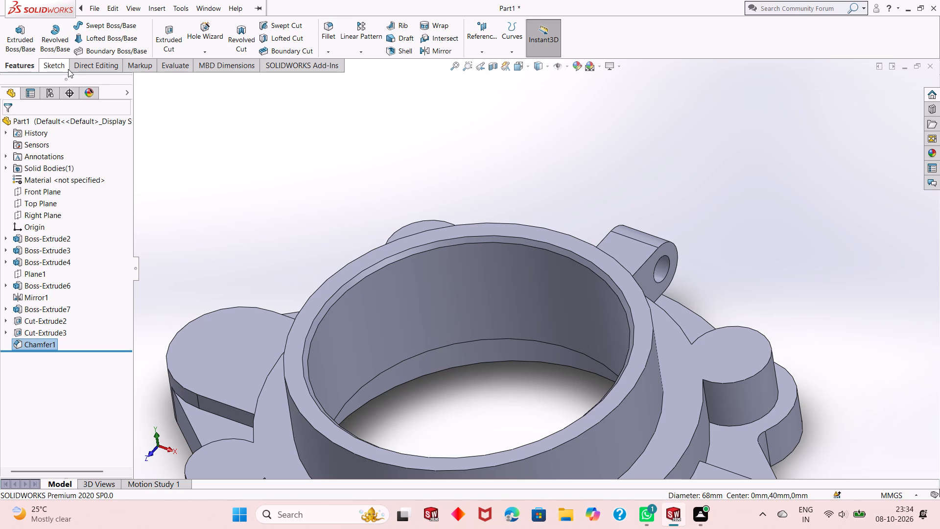
scroll(344, 306, "up", 2)
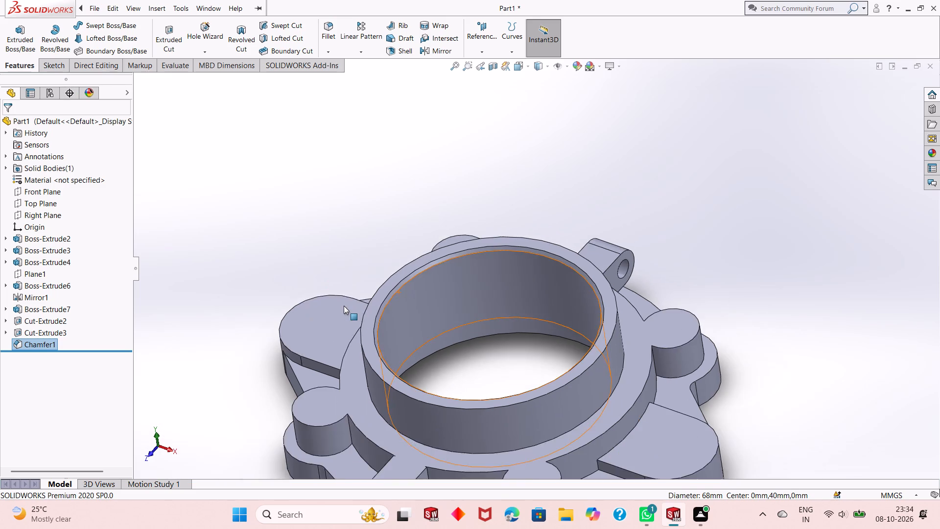
scroll(344, 306, "up", 3)
scroll(512, 362, "down", 1)
middle_click_drag(482, 442, 511, 357)
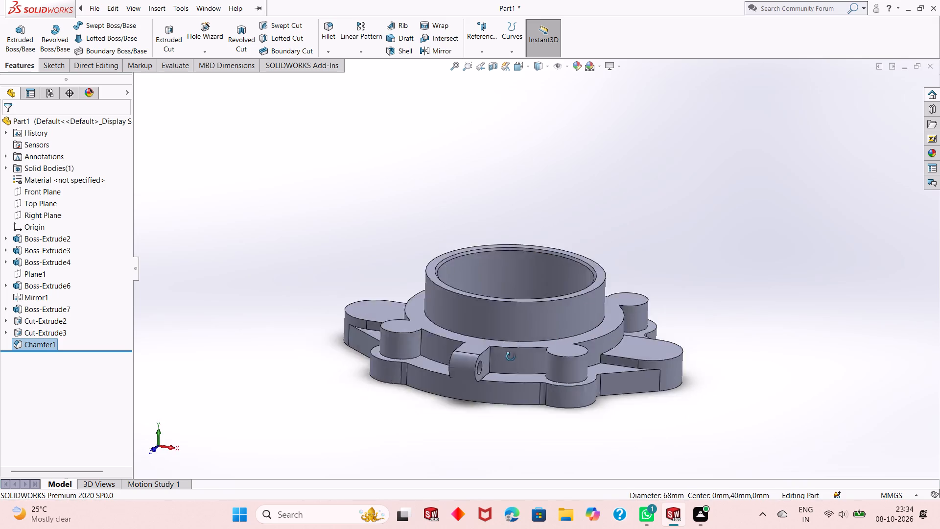
middle_click_drag(511, 357, 489, 214)
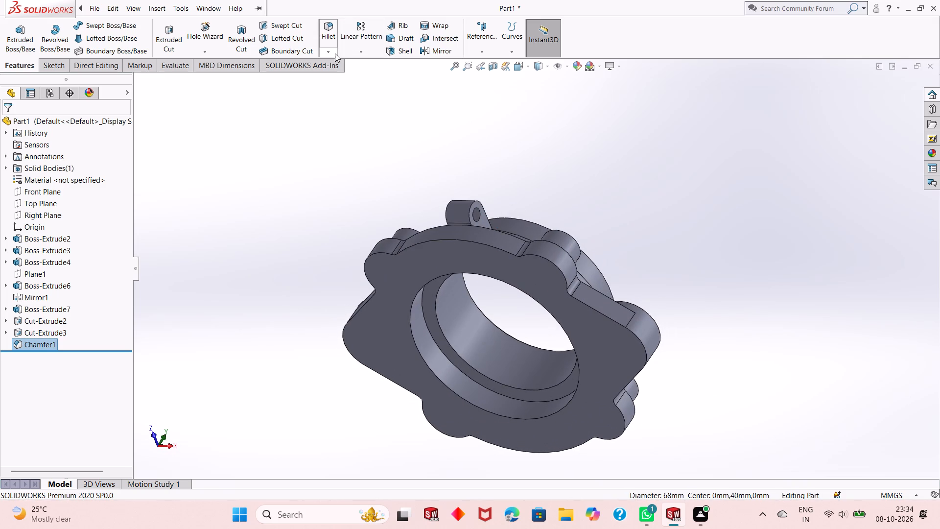
left_click(335, 53)
left_click(343, 76)
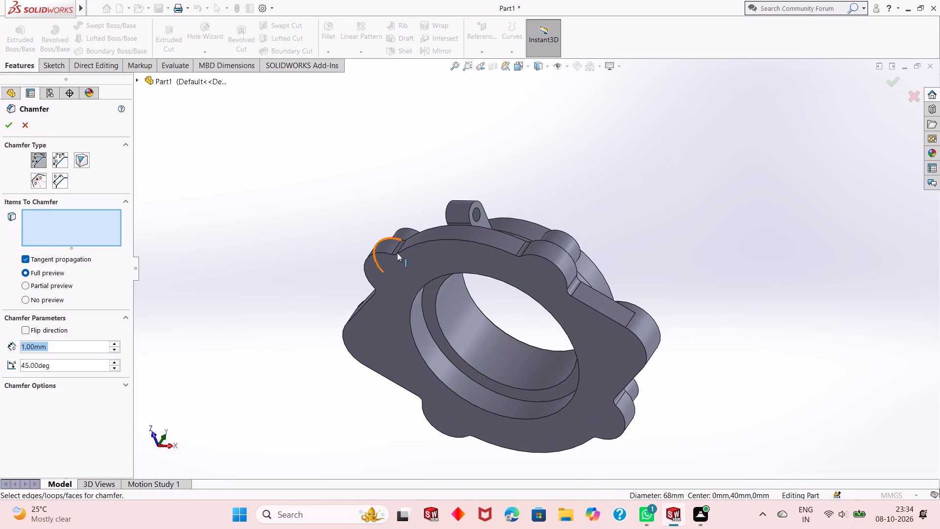
left_click(422, 287)
scroll(515, 400, "down", 3)
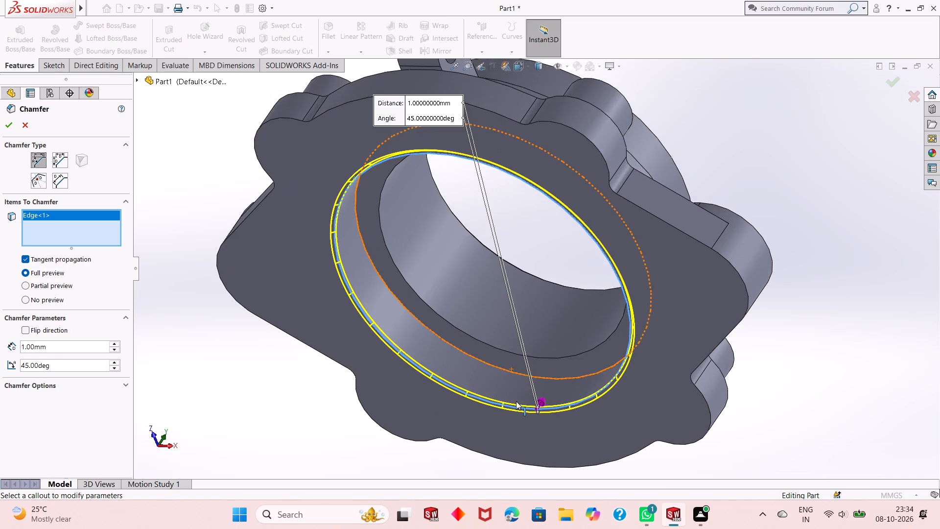
scroll(516, 401, "down", 2)
middle_click_drag(548, 398, 532, 416)
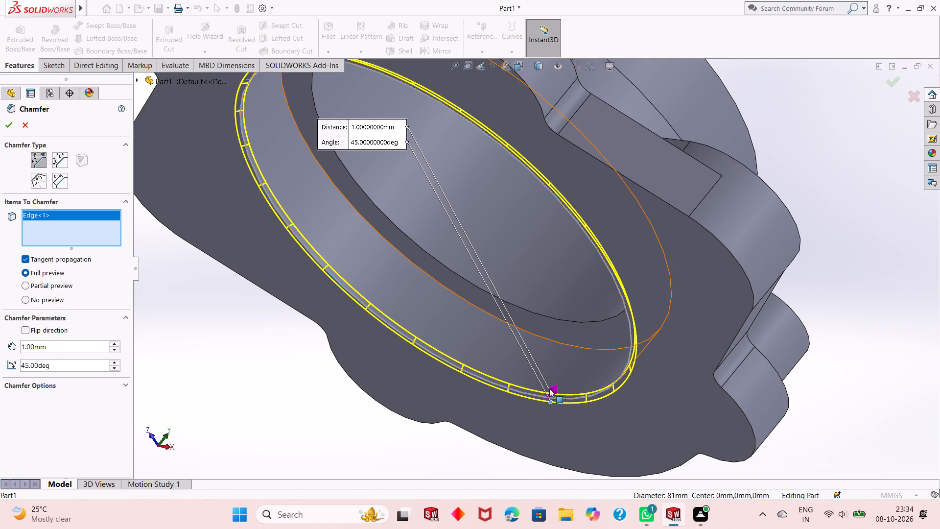
left_click(555, 389)
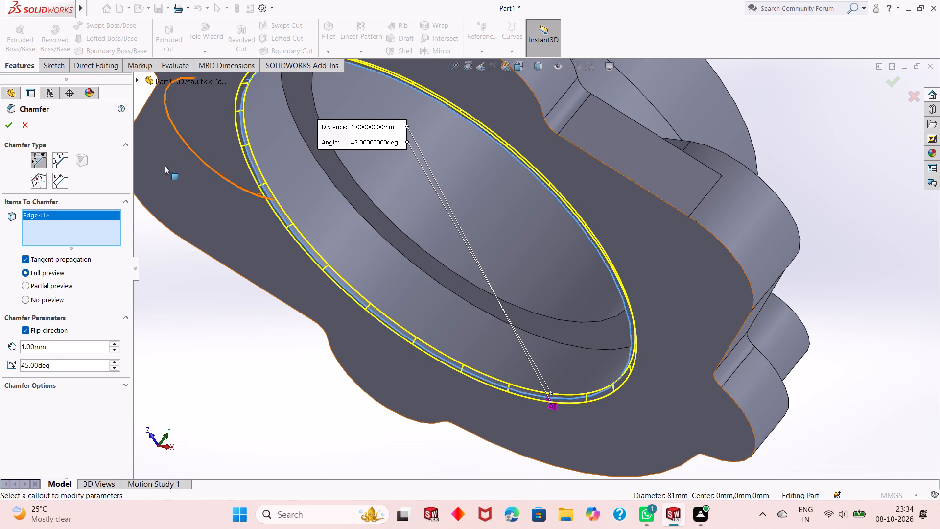
left_click(13, 126)
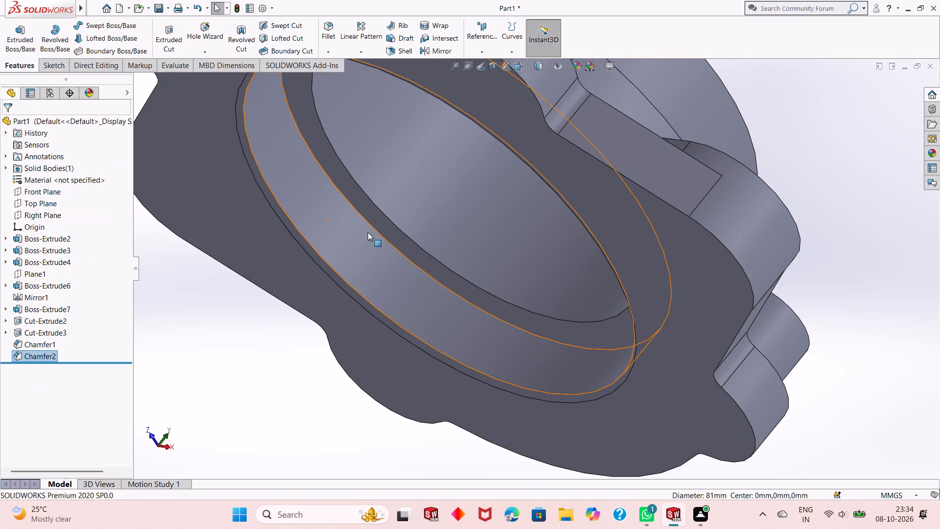
Examine the chamfered recess on the part's underside, the chamfered bore rim, and the lugs and corner bosses around the flange.
scroll(369, 233, "up", 2)
middle_click_drag(367, 209, 377, 224)
scroll(368, 194, "down", 4)
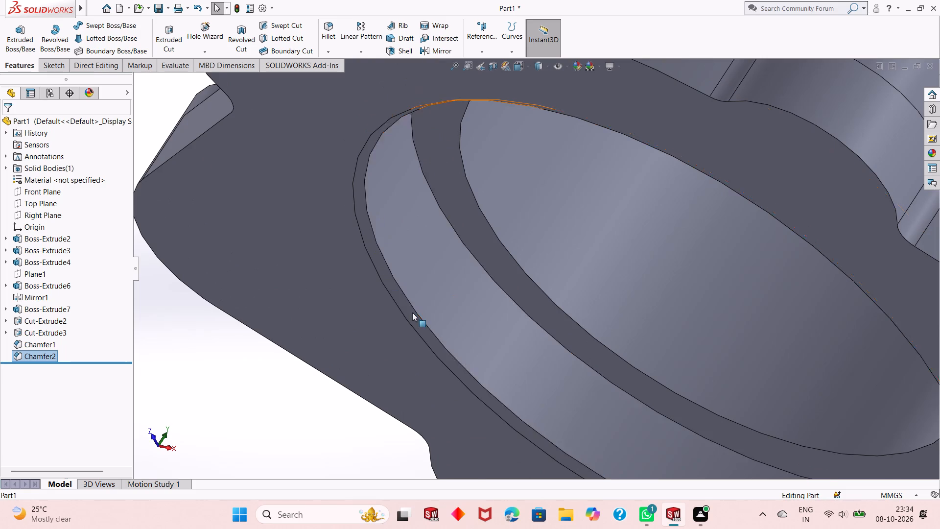
middle_click_drag(413, 313, 405, 323)
scroll(403, 322, "up", 7)
middle_click_drag(493, 232, 498, 339)
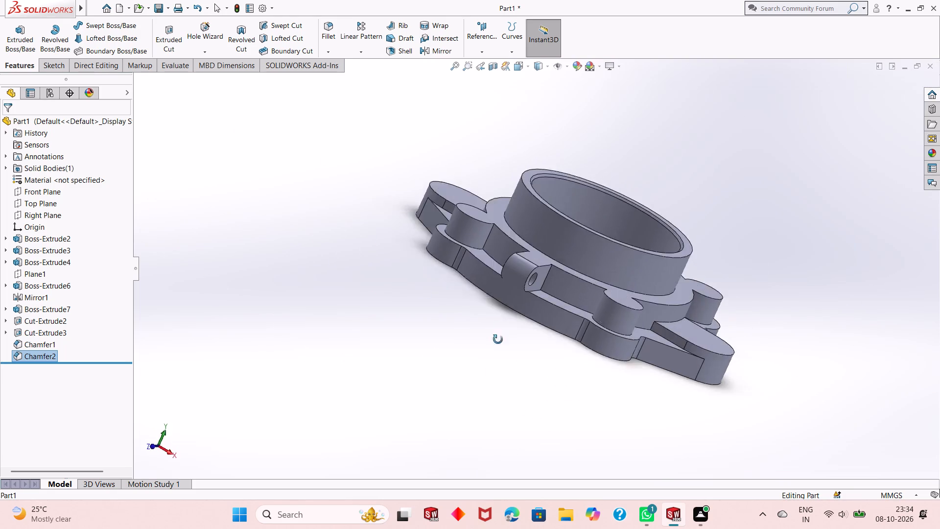
middle_click_drag(498, 339, 483, 368)
scroll(640, 240, "down", 2)
middle_click_drag(566, 318, 500, 311)
scroll(500, 311, "up", 2)
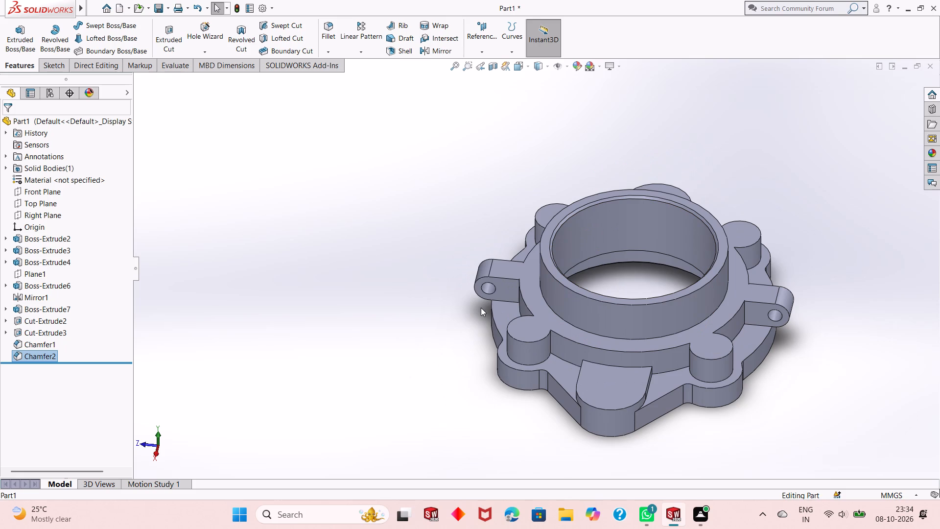
scroll(739, 273, "down", 3)
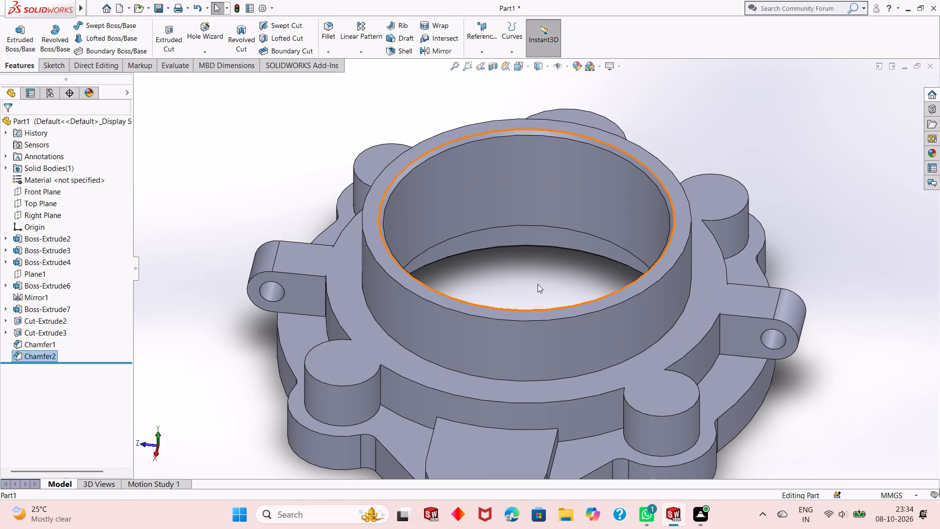
scroll(433, 347, "up", 1)
middle_click_drag(468, 371, 468, 371)
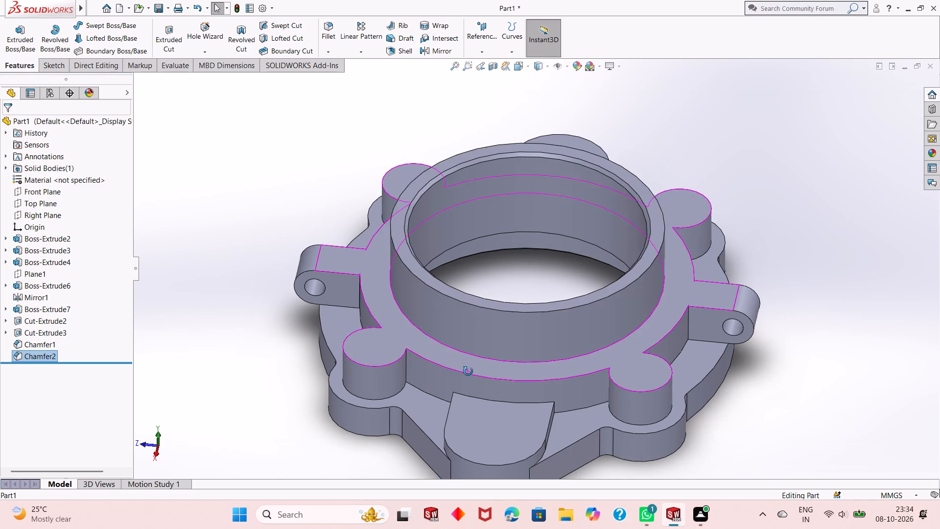
middle_click_drag(468, 371, 470, 327)
scroll(467, 322, "up", 1)
middle_click_drag(427, 330, 430, 366)
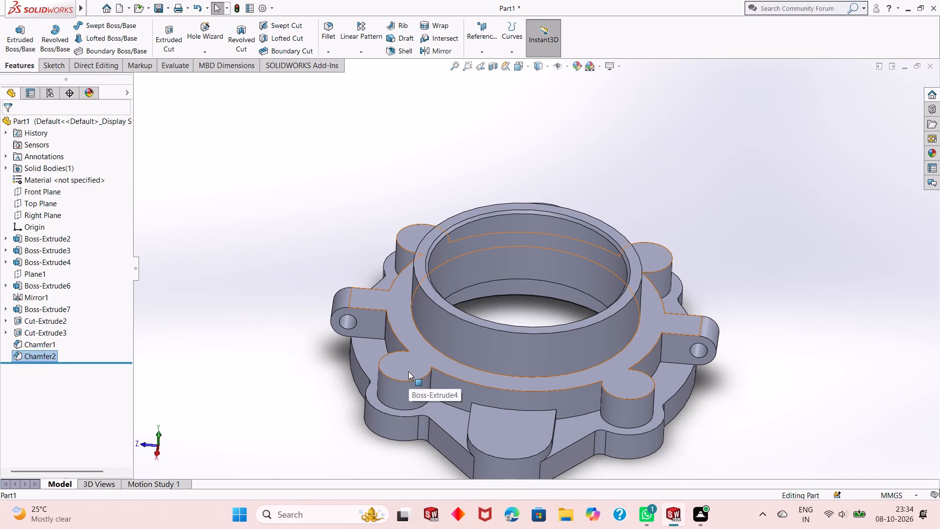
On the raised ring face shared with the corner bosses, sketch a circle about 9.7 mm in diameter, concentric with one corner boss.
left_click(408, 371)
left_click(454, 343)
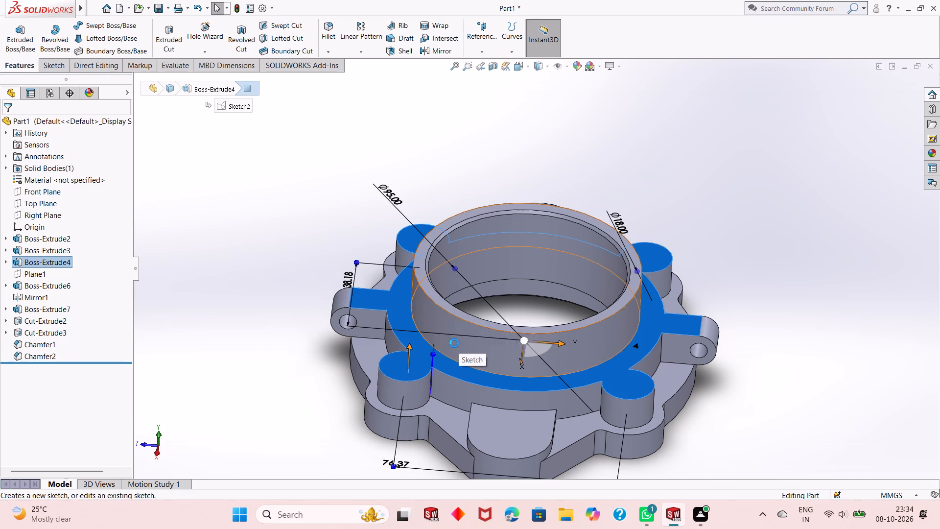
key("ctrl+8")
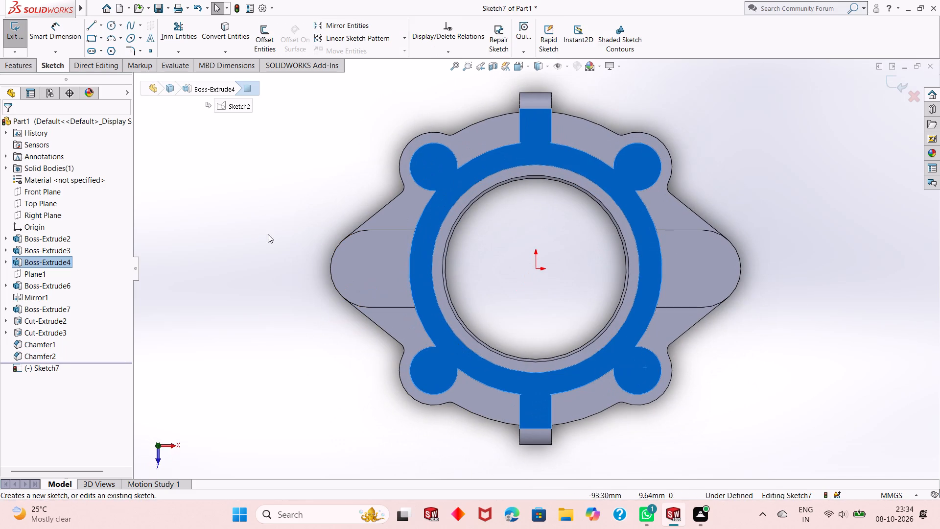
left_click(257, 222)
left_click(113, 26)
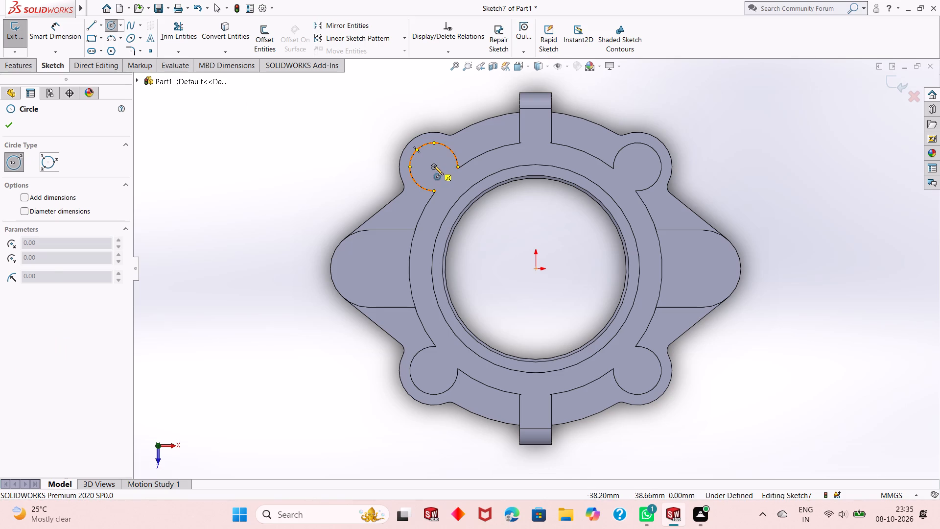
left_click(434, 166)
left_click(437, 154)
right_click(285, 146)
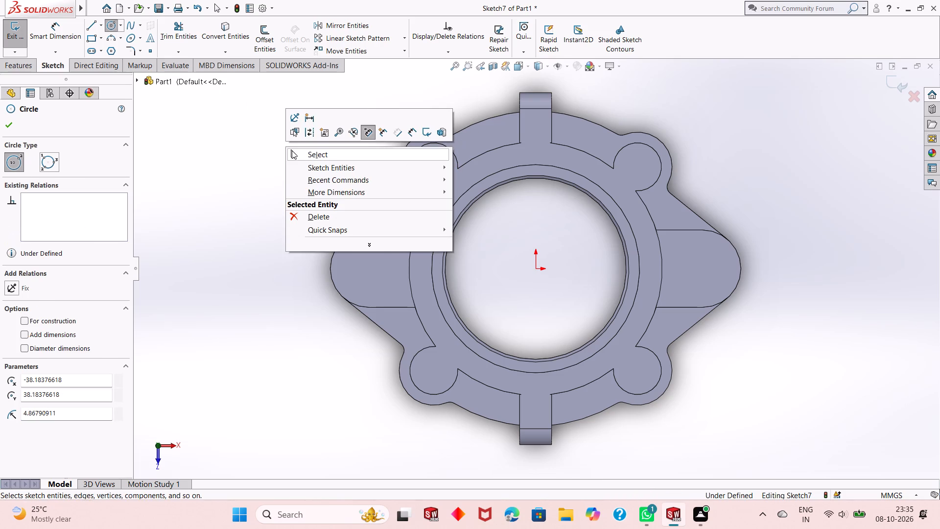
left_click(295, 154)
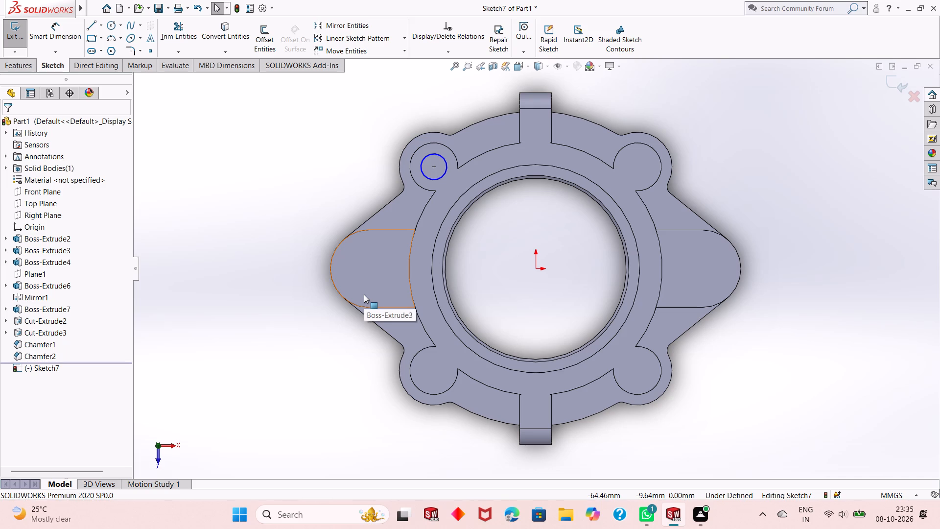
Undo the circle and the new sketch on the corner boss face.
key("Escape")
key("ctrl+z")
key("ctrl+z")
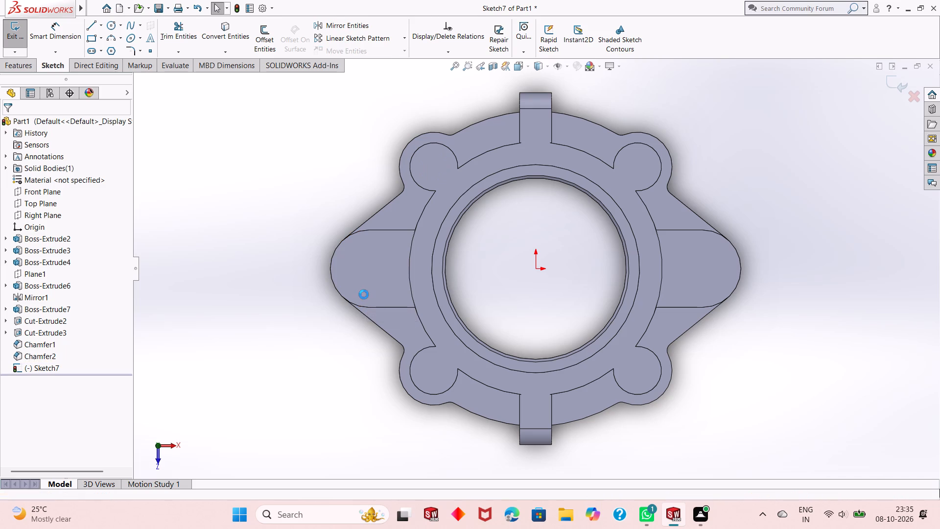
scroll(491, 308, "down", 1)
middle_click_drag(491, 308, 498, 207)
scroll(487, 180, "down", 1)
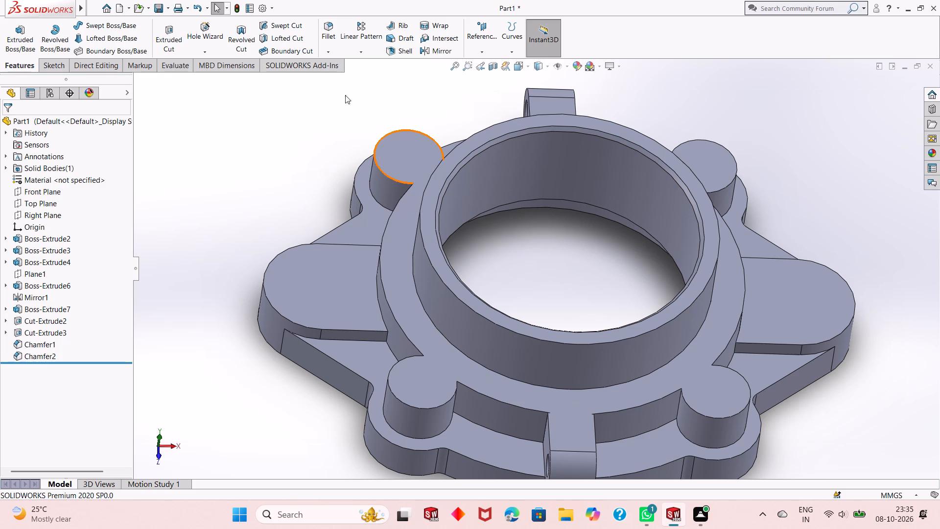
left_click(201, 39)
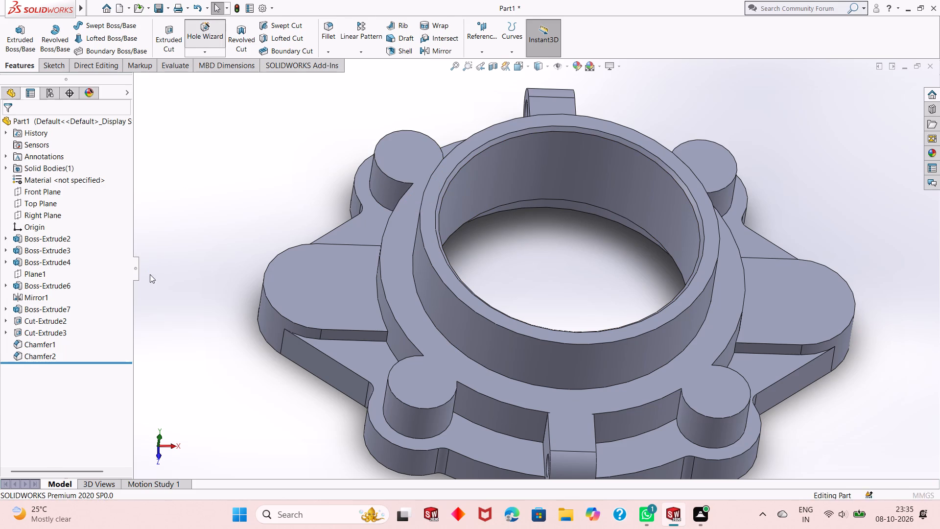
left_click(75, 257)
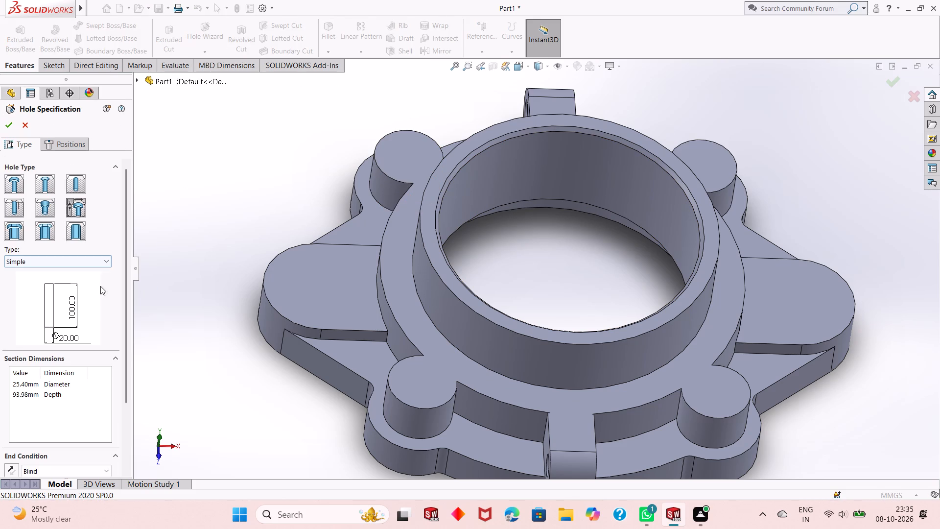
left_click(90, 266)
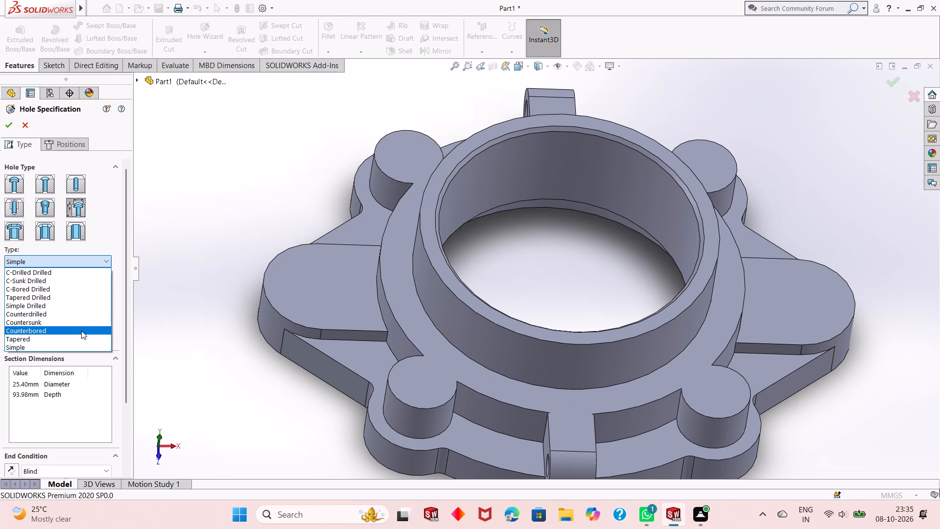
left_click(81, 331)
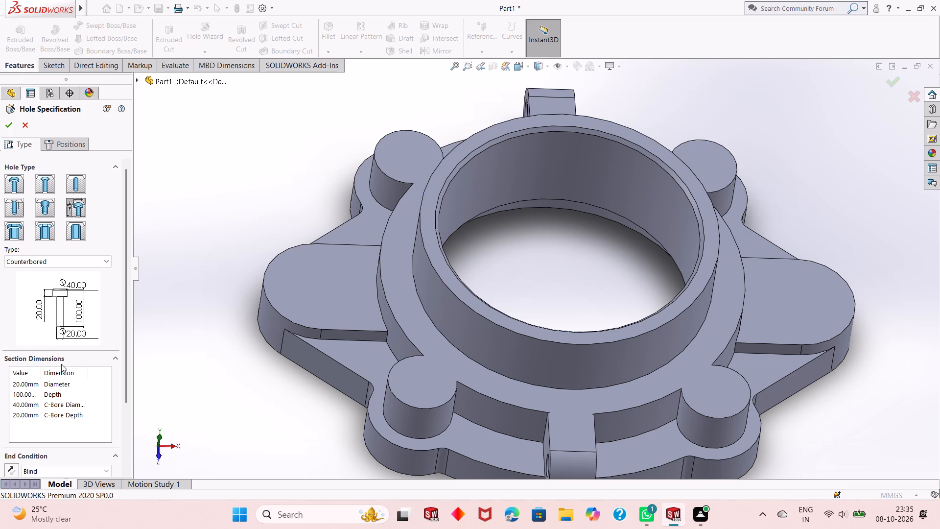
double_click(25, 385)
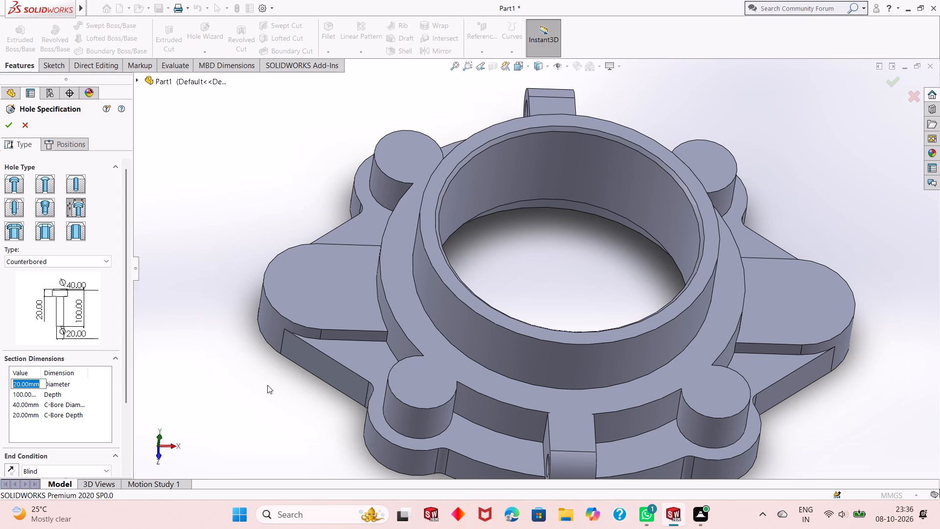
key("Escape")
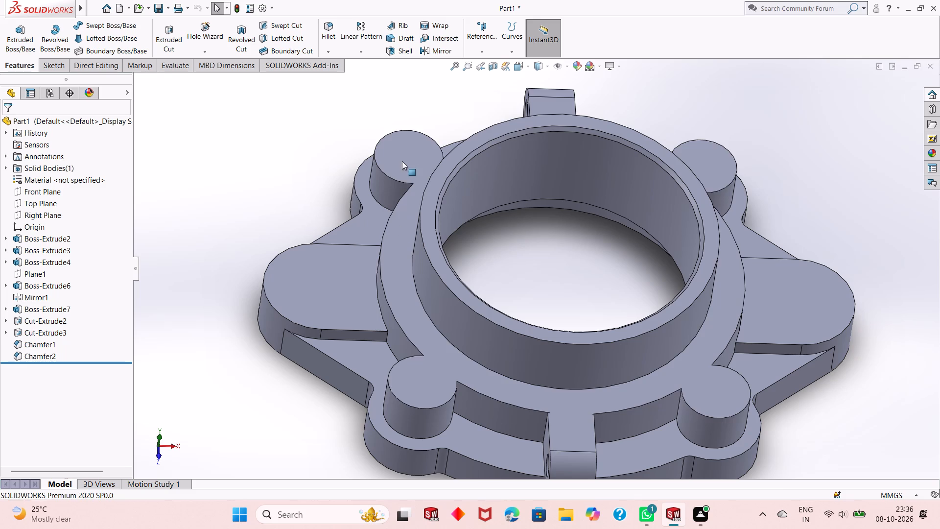
Start a sketch on the corner bosses' top face and draw a circle about 12 mm in diameter, concentric with the upper-left boss.
left_click(401, 156)
left_click(443, 129)
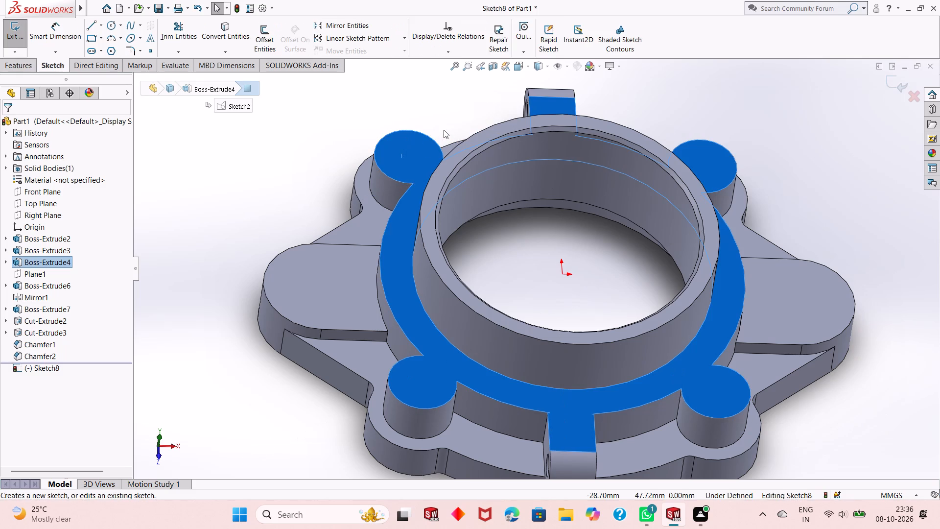
key("ctrl+8")
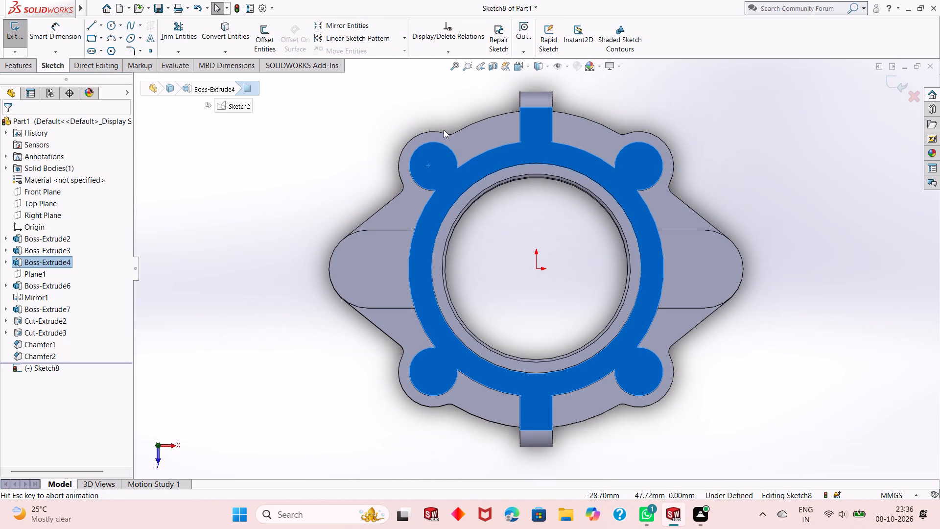
left_click(379, 135)
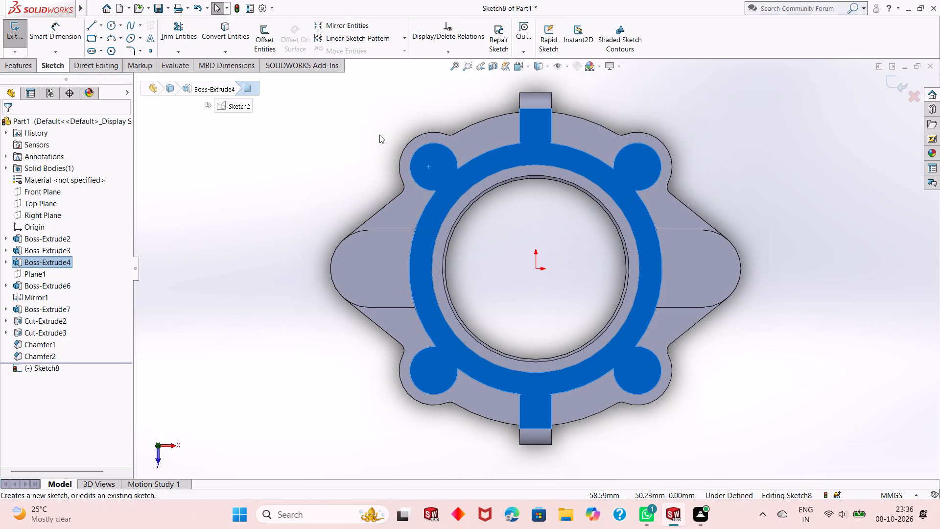
left_click(114, 25)
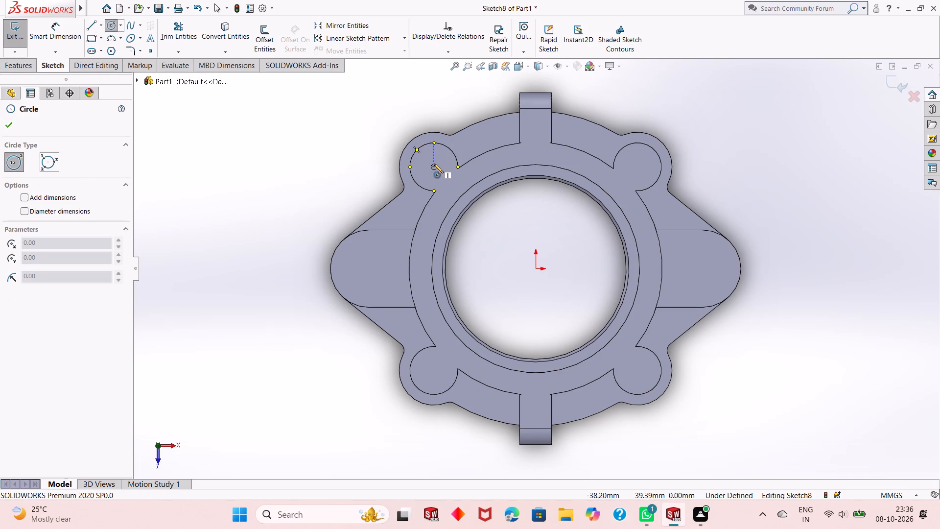
left_click(435, 166)
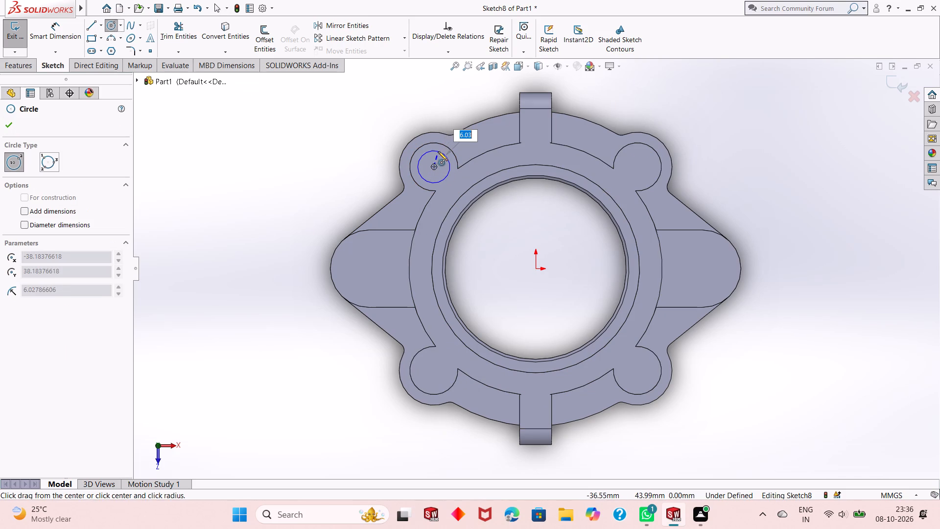
left_click(438, 151)
right_click(262, 137)
left_click(285, 147)
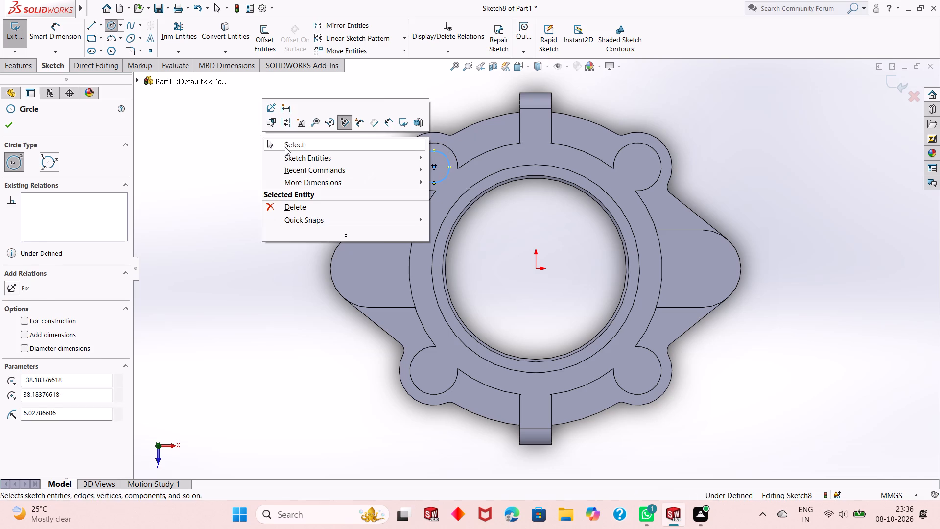
Dimension the corner boss circle with a 12 mm diameter.
left_click(47, 35)
left_click(422, 179)
left_click(276, 196)
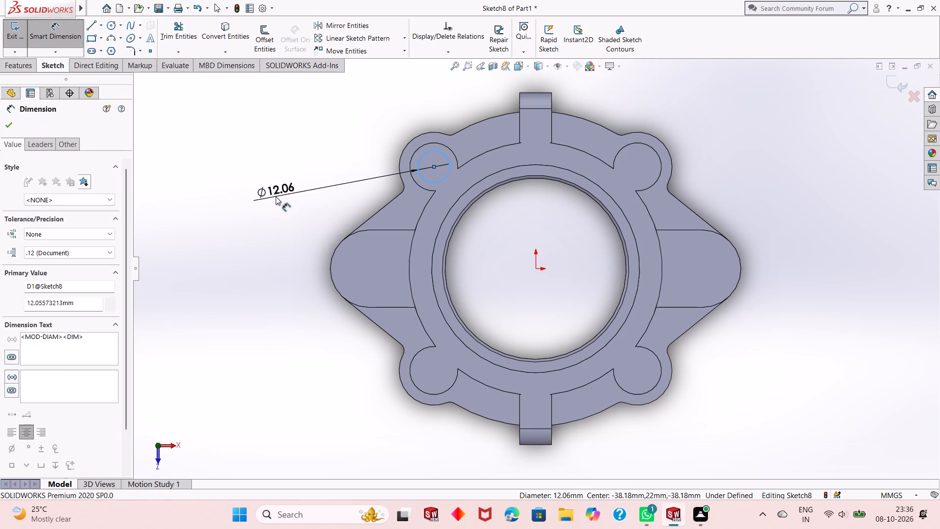
type("12")
key("Return")
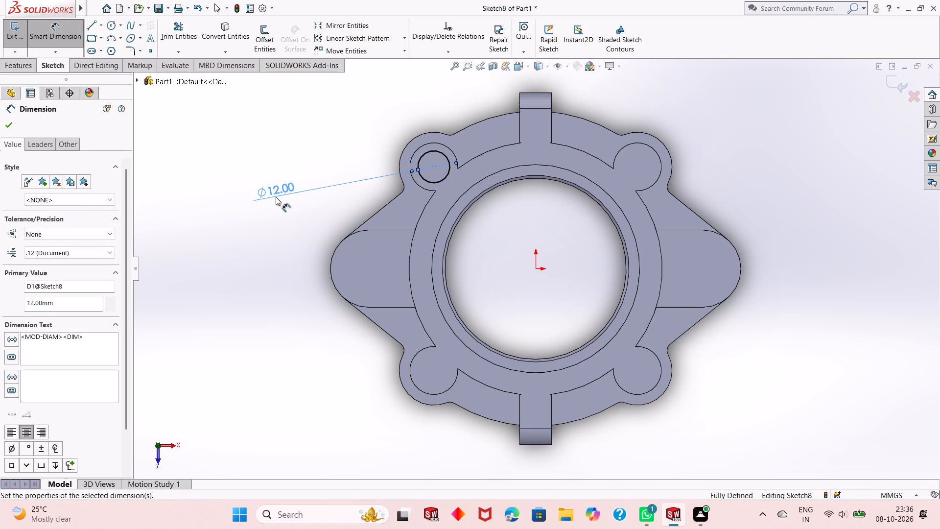
right_click(276, 197)
left_click(304, 231)
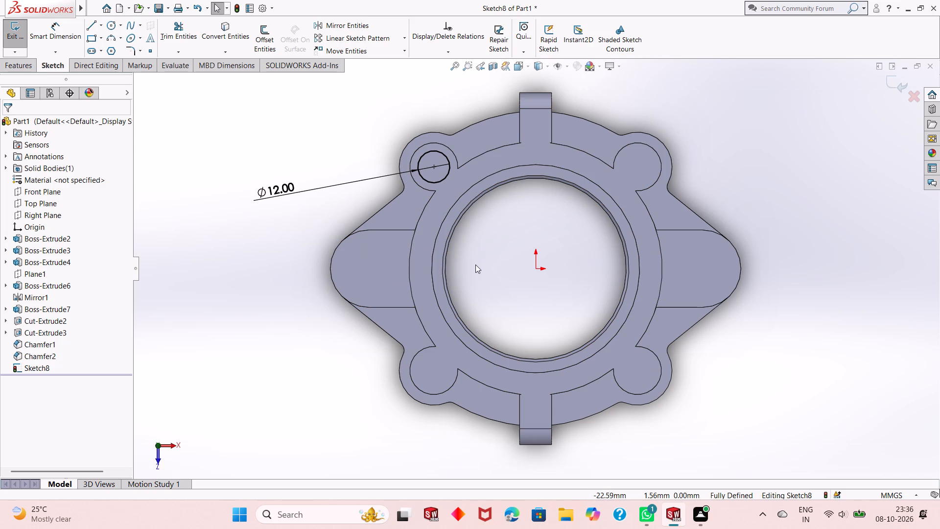
Circular-pattern the 12 mm circle about the origin with 4 equally spaced instances over 360 degrees.
middle_click_drag(475, 264, 478, 228)
left_click(435, 185)
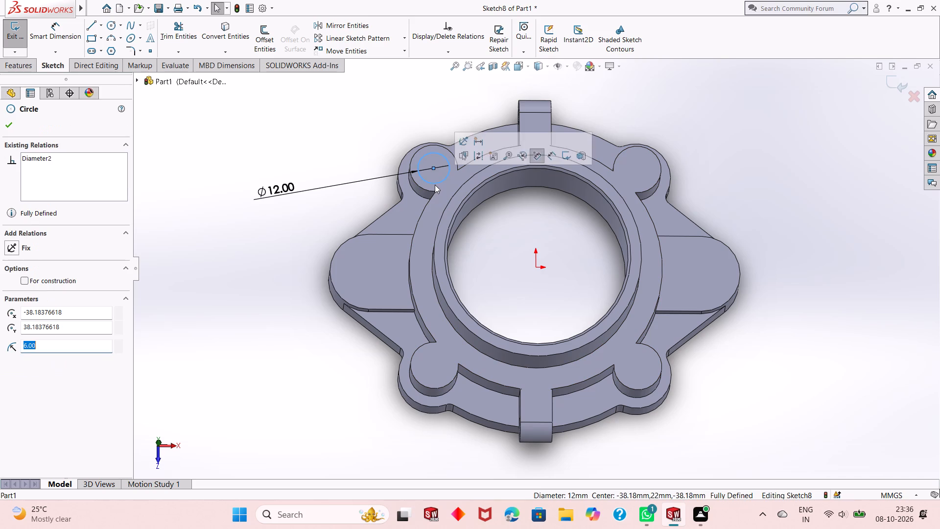
left_click(405, 39)
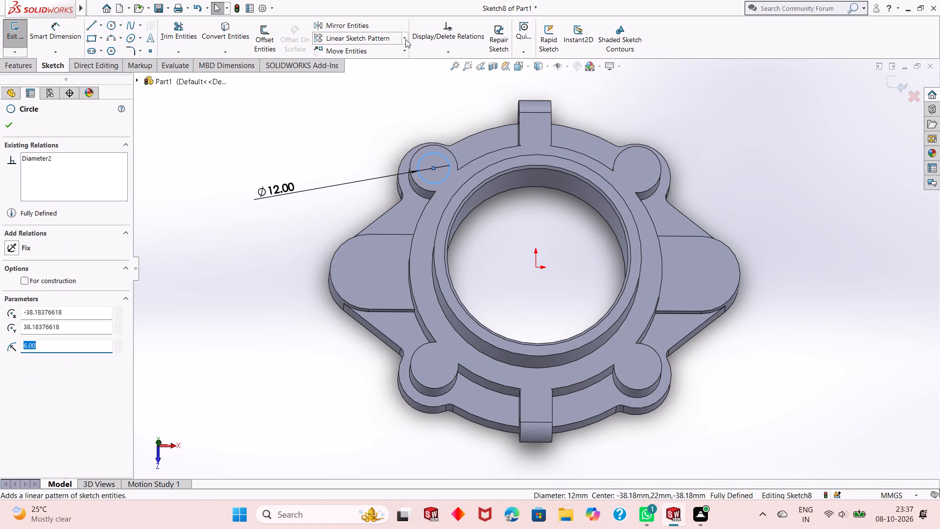
left_click(392, 60)
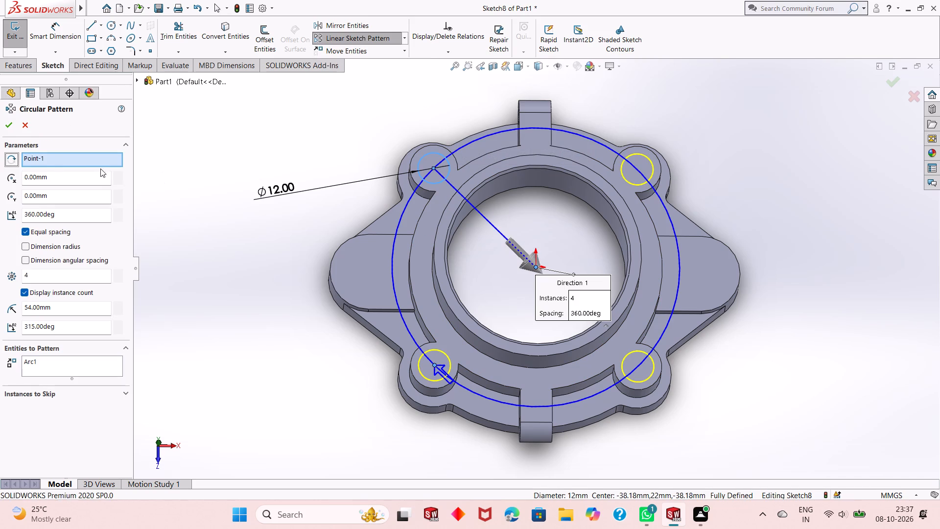
left_click(15, 127)
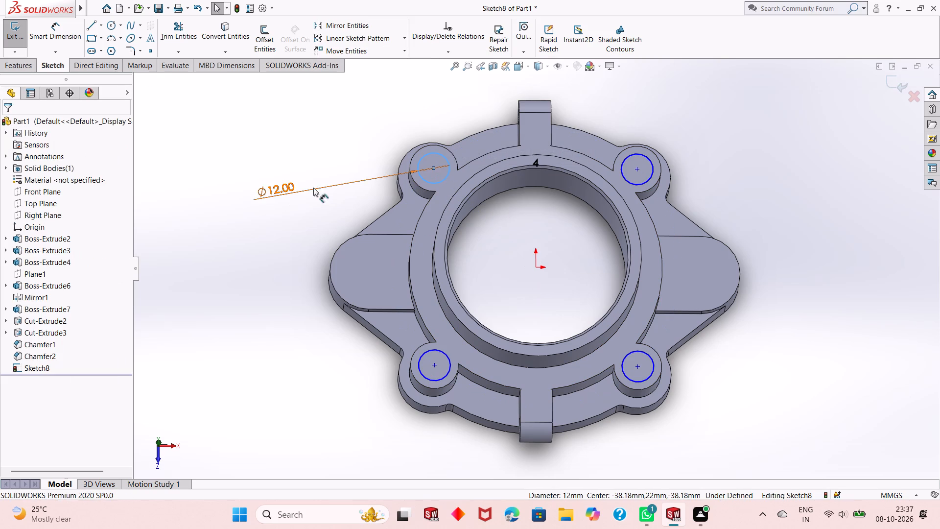
Add a horizontal dimension between the origin and the centre of the lower-left corner circle, accepting its current value.
left_click(293, 190)
key("ctrl+8")
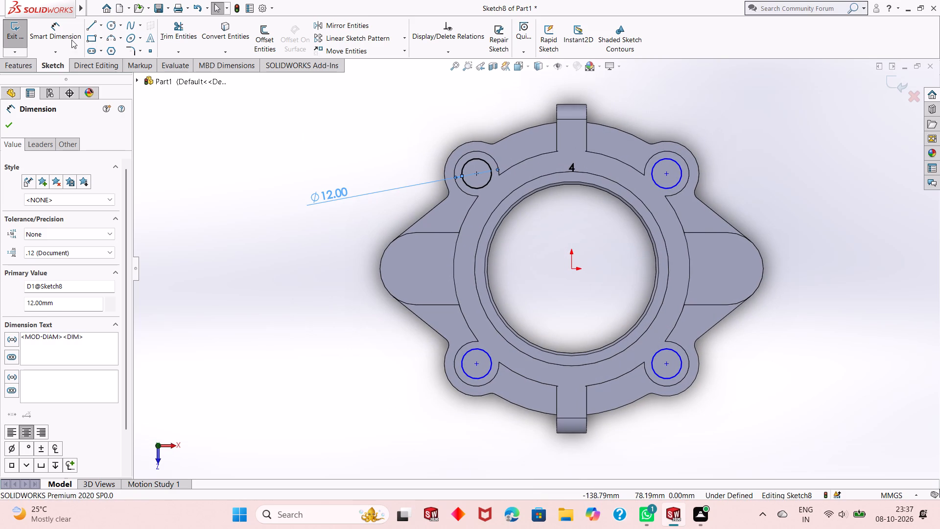
left_click(71, 40)
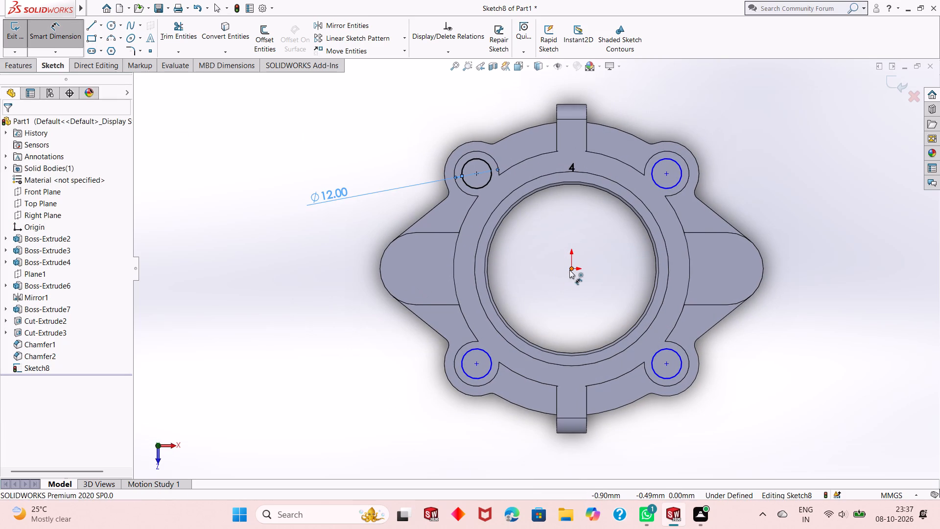
left_click(569, 270)
left_click(478, 361)
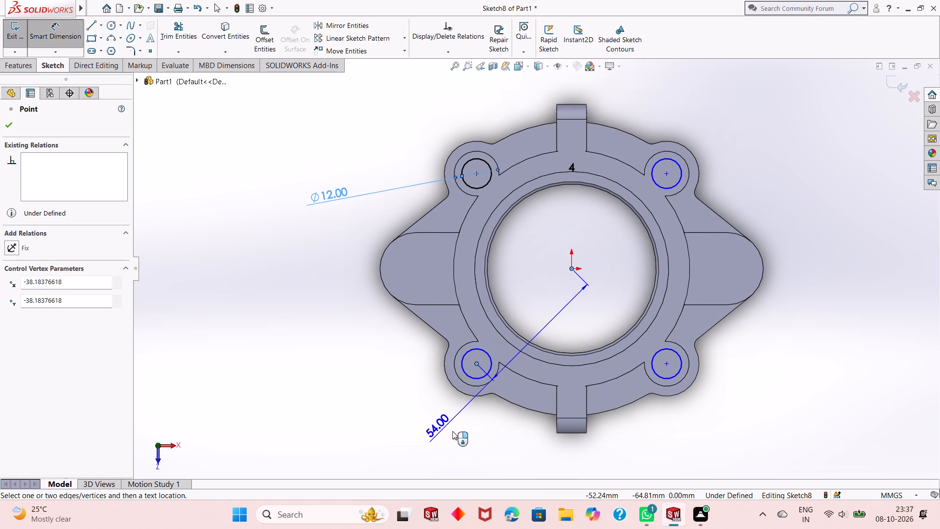
left_click(513, 446)
key("Return")
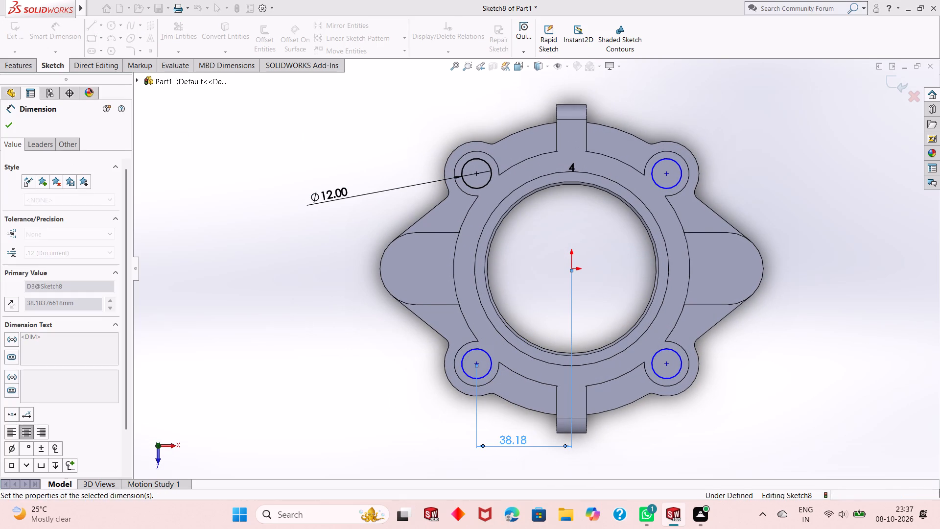
Add a vertical dimension between the centres of the upper-right and lower-right corner circles, accepting its current value.
left_click(667, 172)
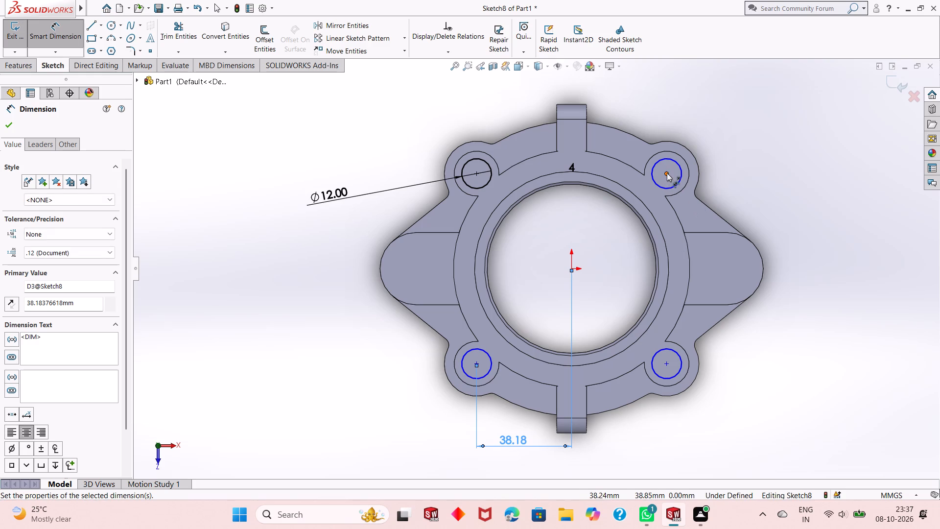
left_click(666, 361)
left_click(774, 361)
key("Return")
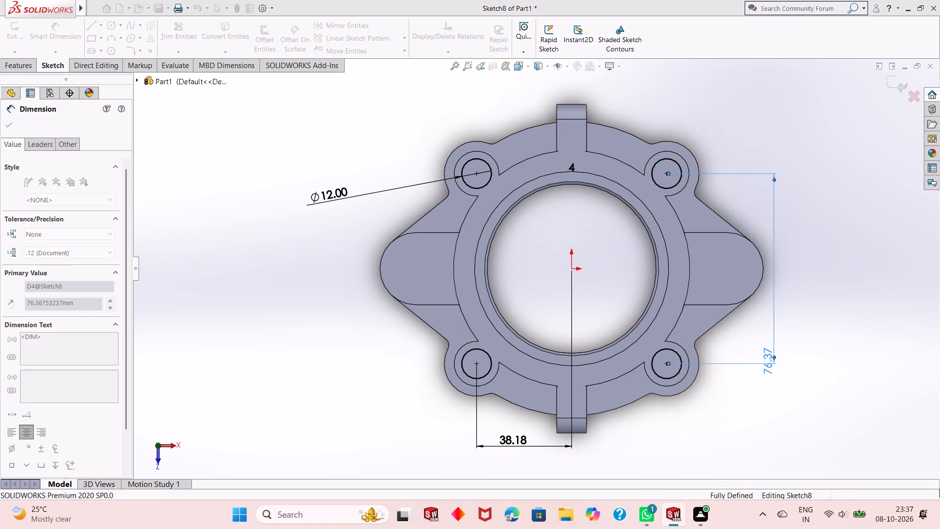
right_click(215, 269)
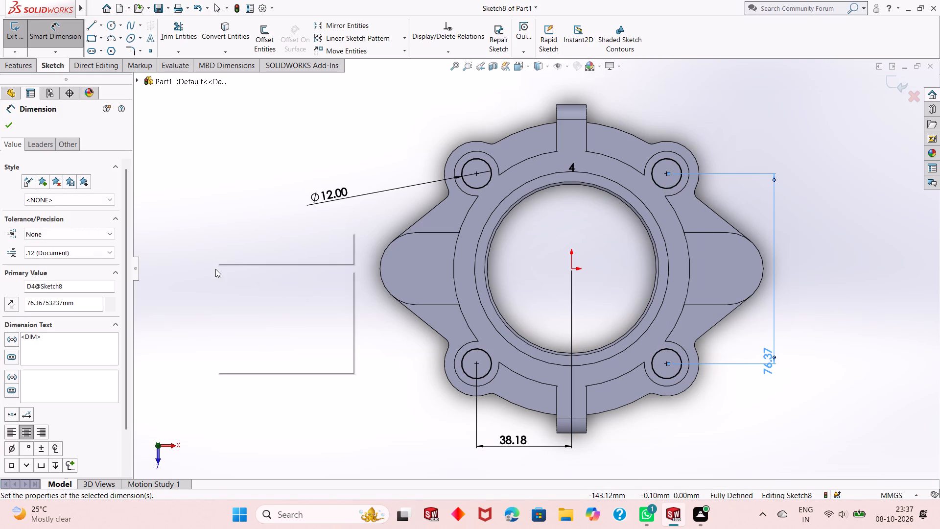
left_click(228, 306)
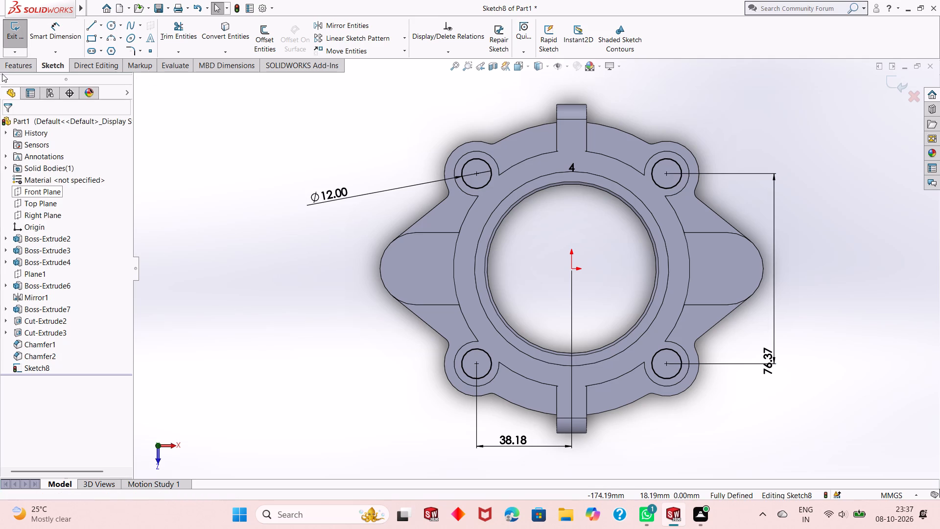
Cut-extrude the four 12 mm corner circles as blind holes 17 mm deep.
left_click(9, 63)
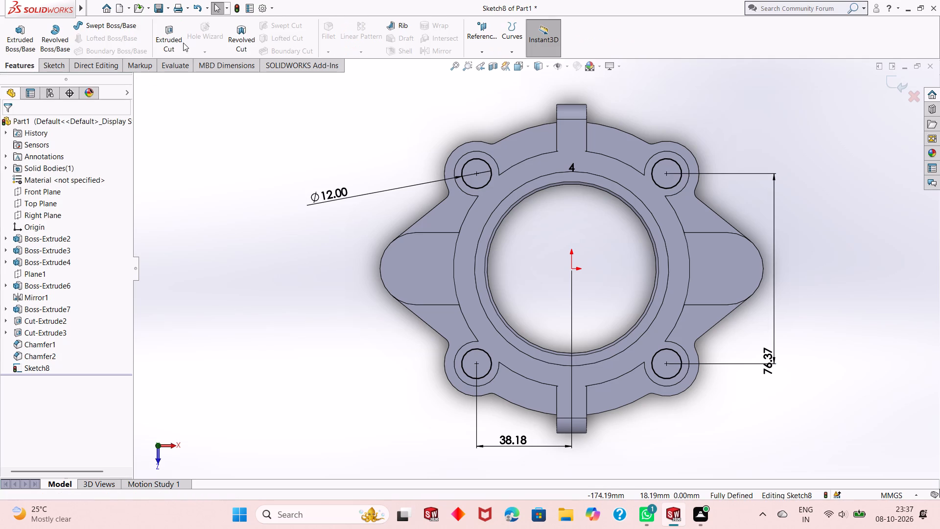
left_click(175, 43)
middle_click_drag(304, 303, 313, 179)
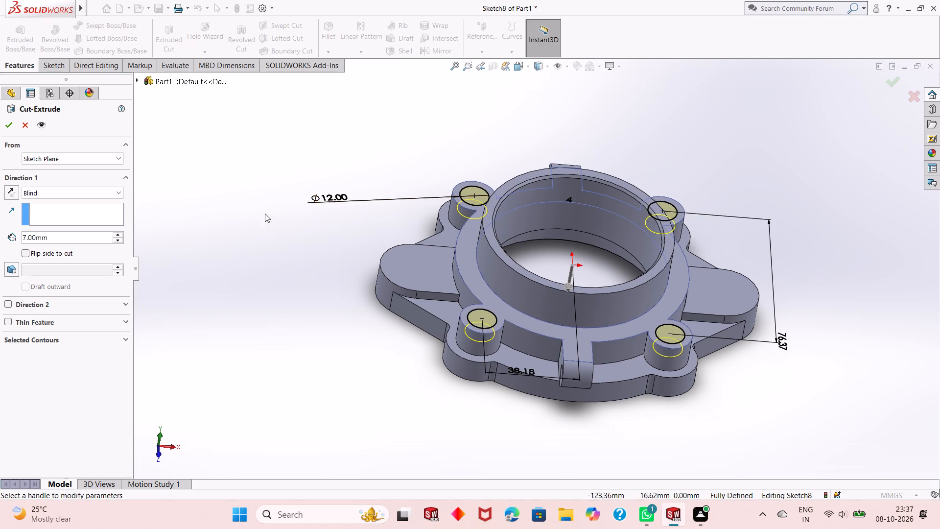
double_click(52, 238)
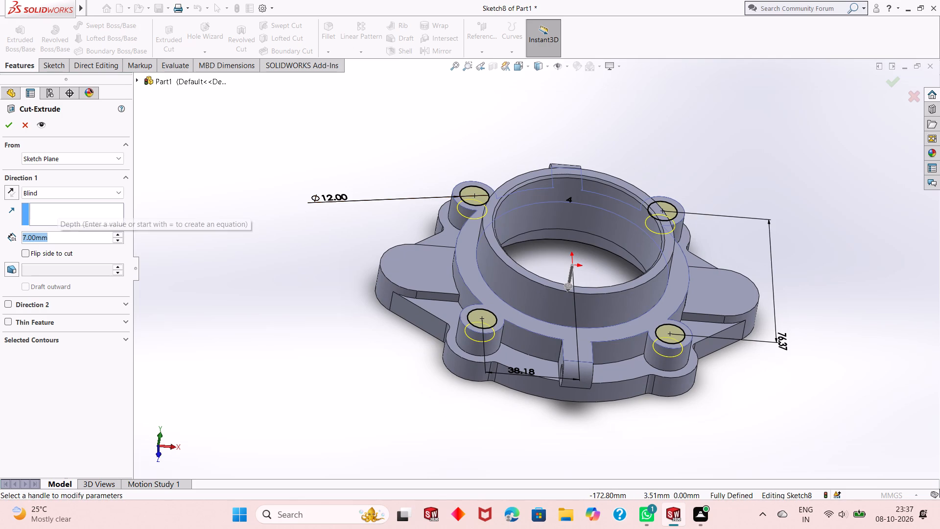
type("22-5")
key("Return")
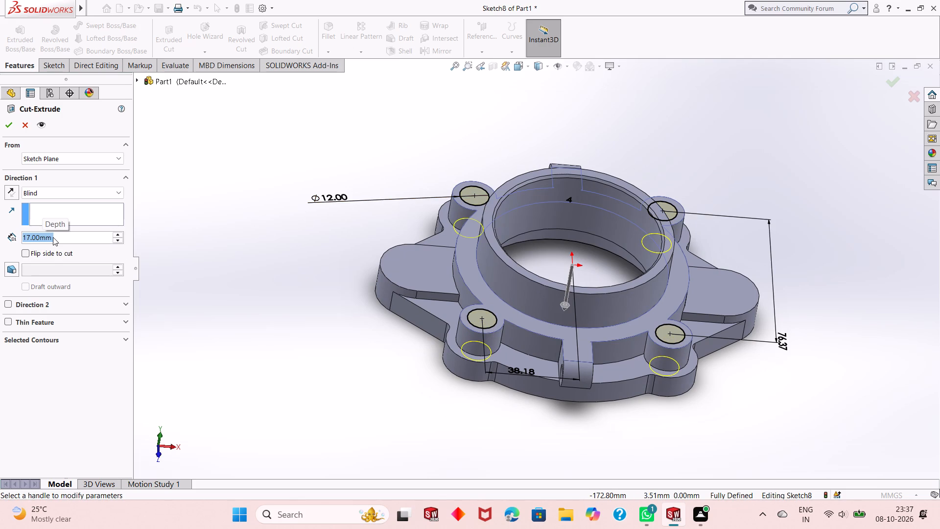
left_click(11, 127)
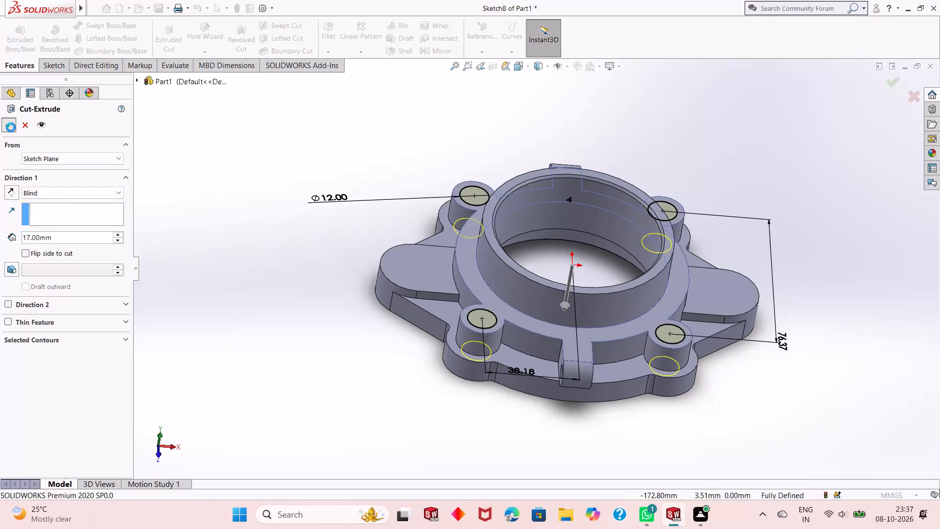
left_click(243, 238)
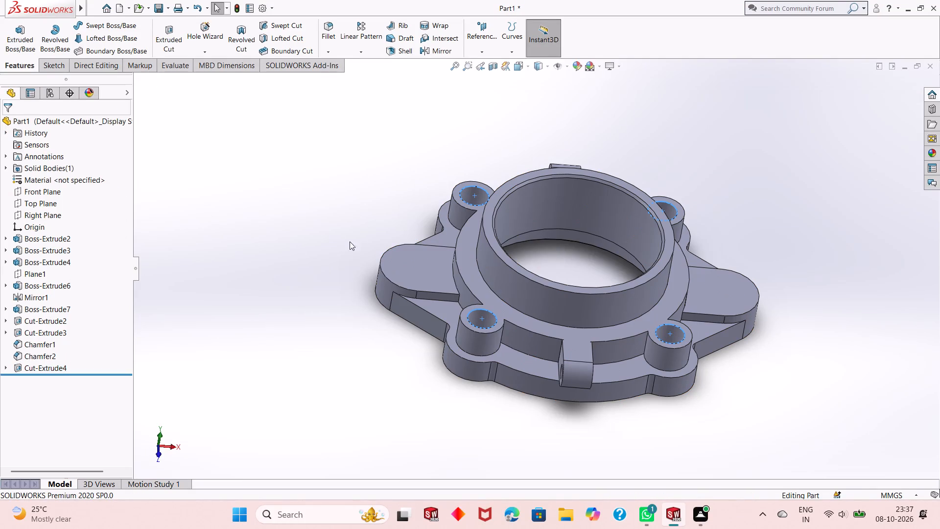
Start a sketch on the floor of the upper-left corner hole, viewed face-on.
middle_click_drag(421, 261, 394, 351)
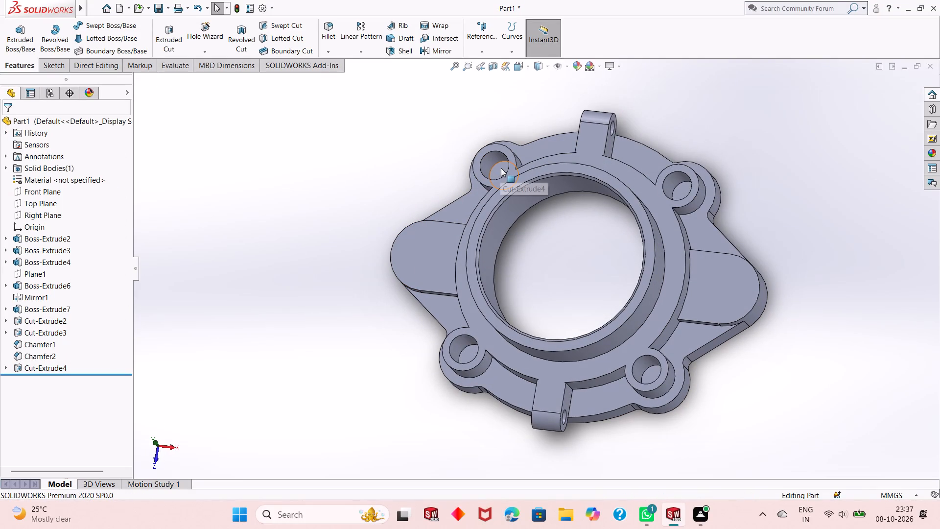
left_click(501, 168)
left_click(549, 143)
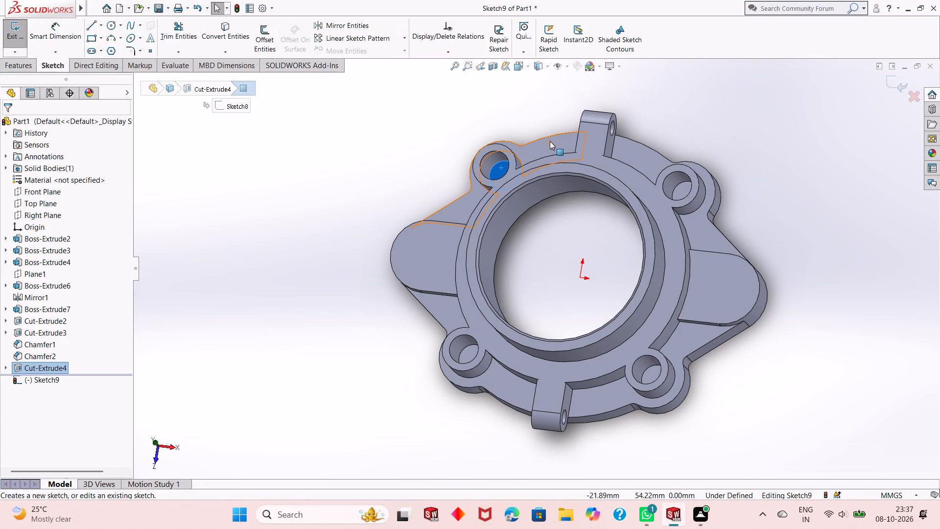
key("ctrl+8")
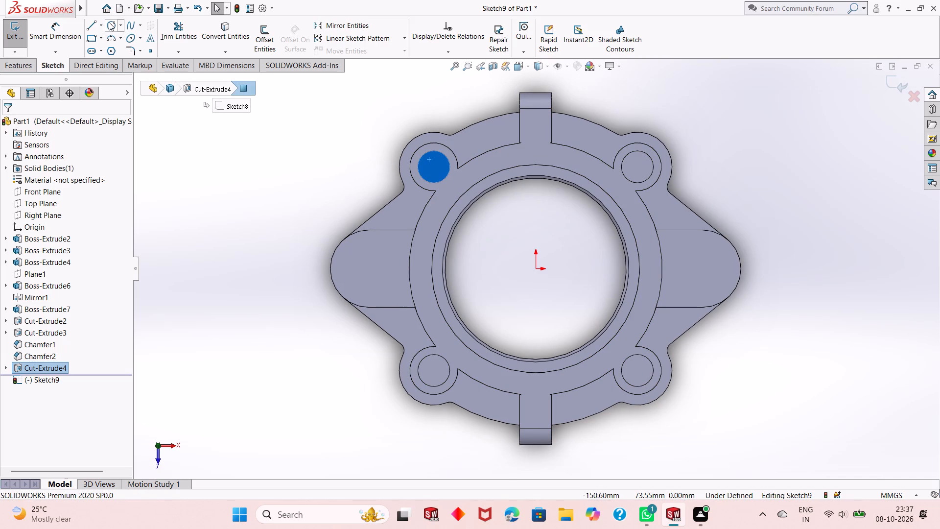
key("Escape")
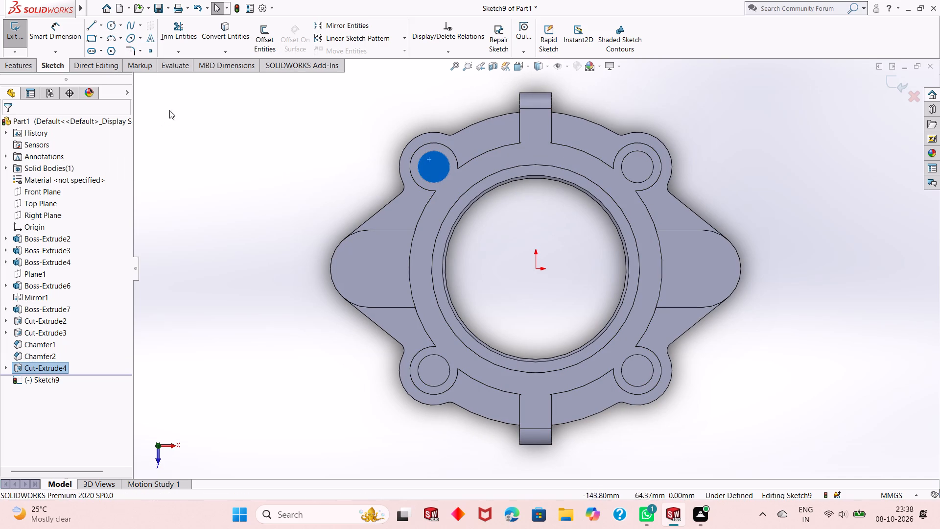
key("Escape")
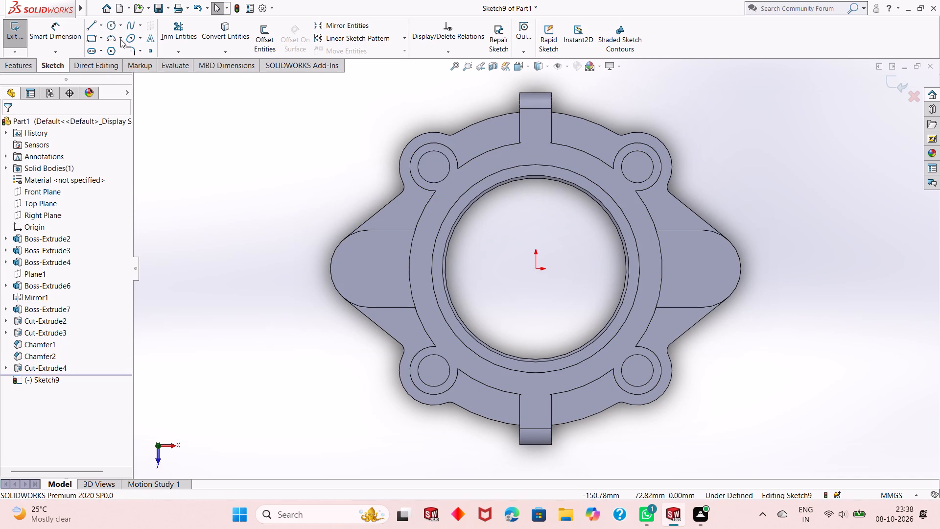
Draw circles centred on the four corner holes, about 23, 29, 19 and 20 mm in diameter clockwise from the upper-left hole.
left_click(113, 25)
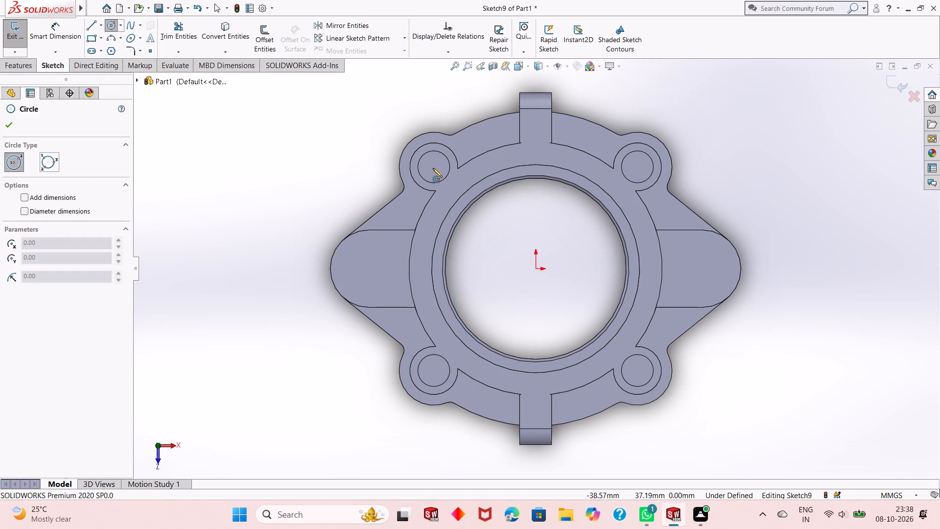
left_click(433, 167)
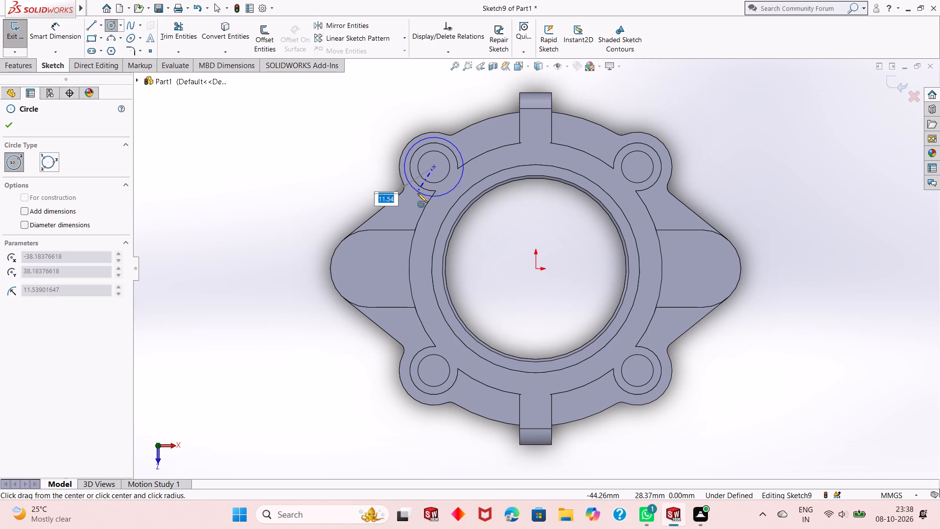
left_click(418, 193)
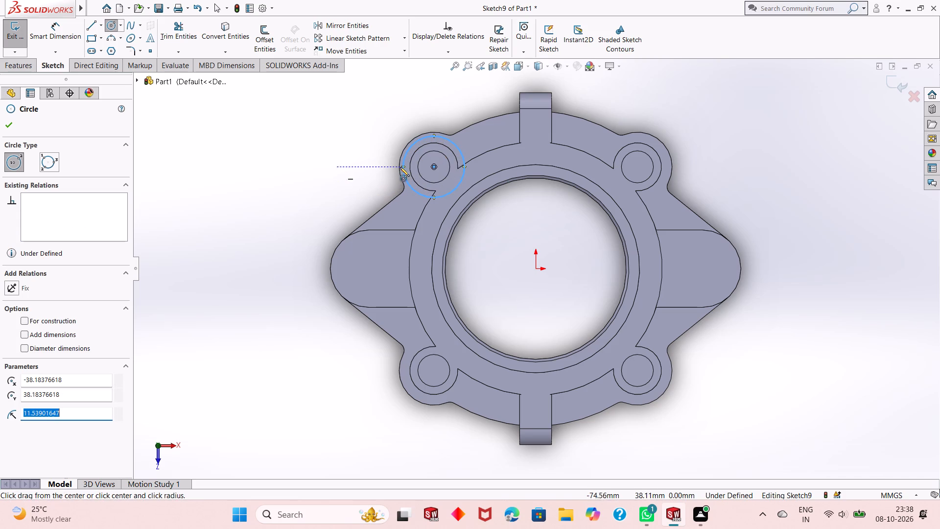
left_click(637, 167)
left_click(660, 135)
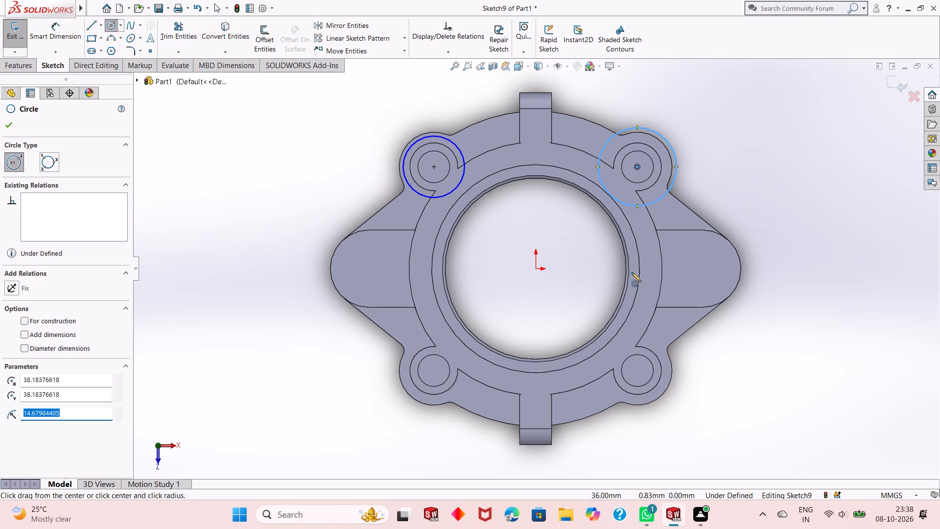
left_click(636, 372)
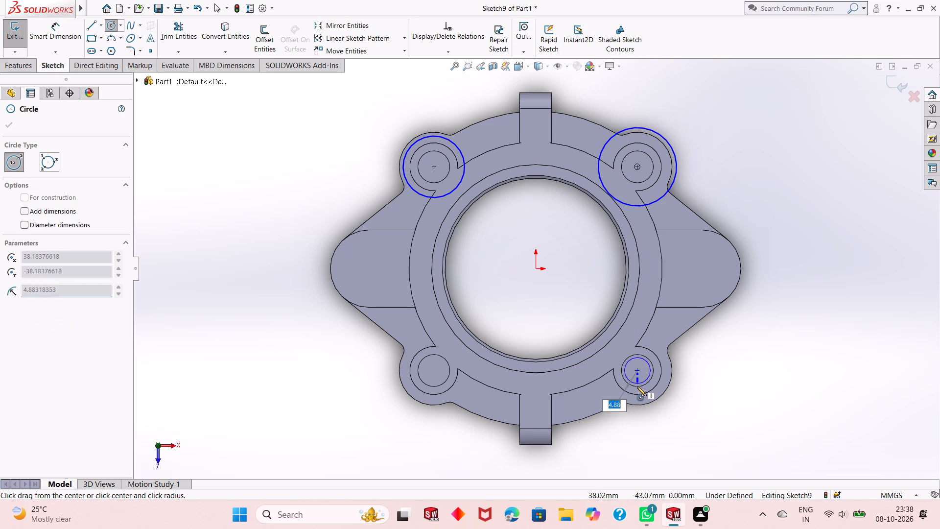
left_click(634, 395)
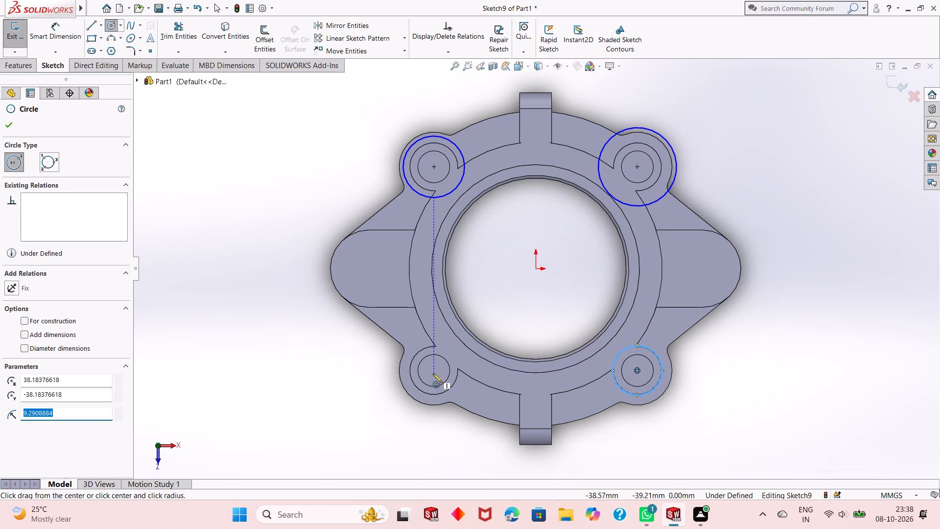
left_click(435, 369)
left_click(452, 390)
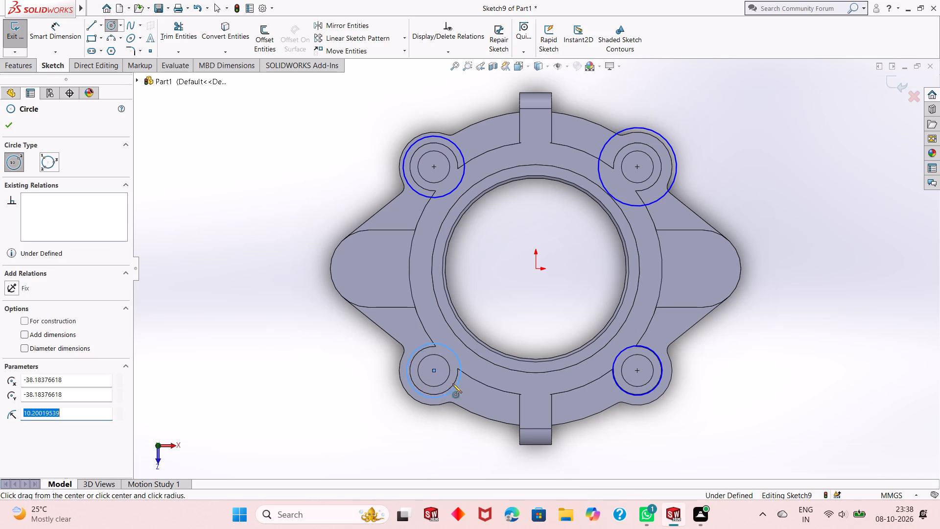
right_click(228, 202)
left_click(235, 208)
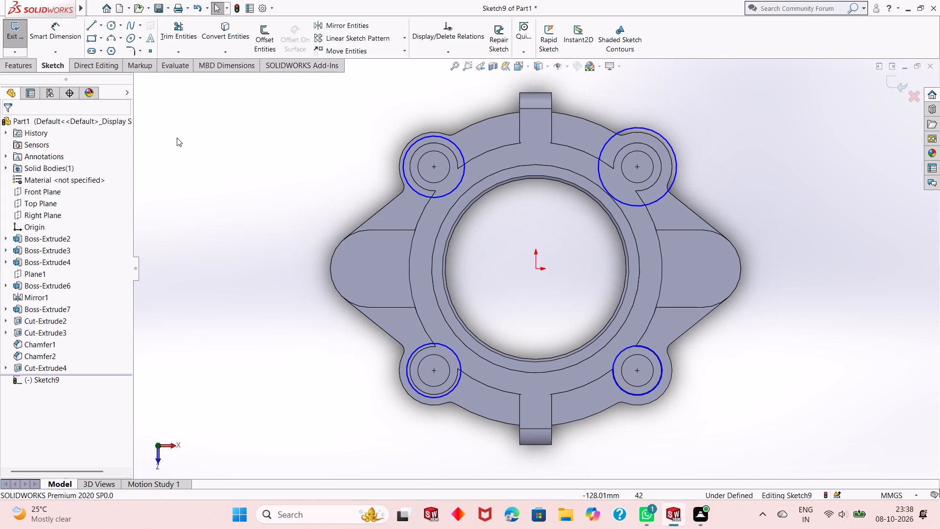
Dimension the upper-left corner circle with a 16 mm diameter.
left_click(72, 39)
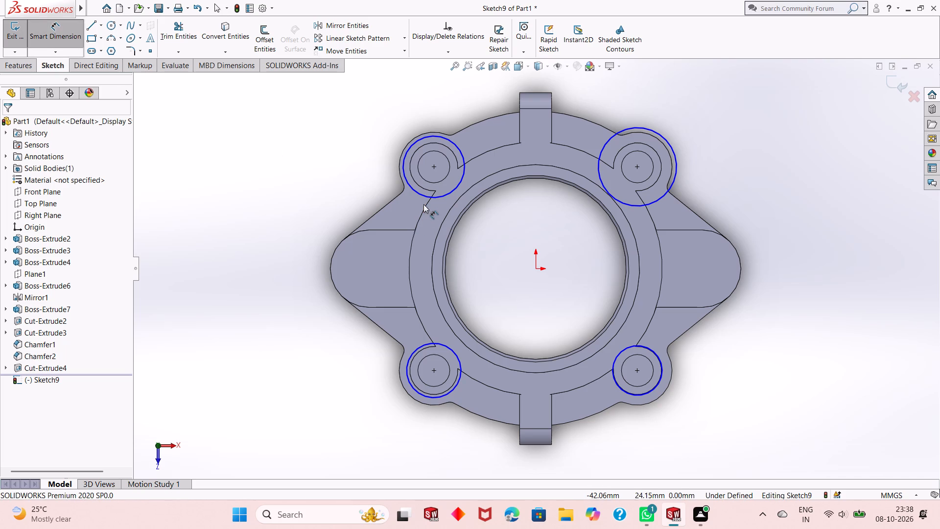
left_click(418, 191)
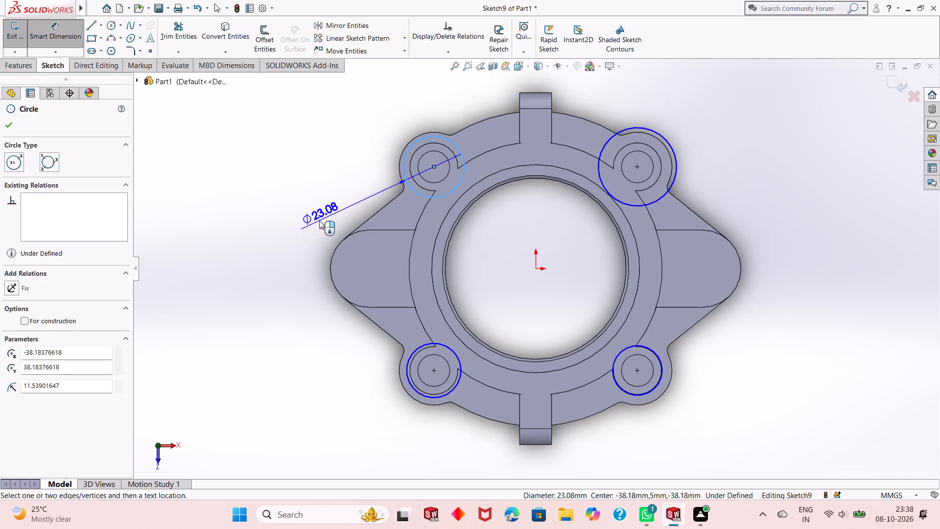
left_click(317, 222)
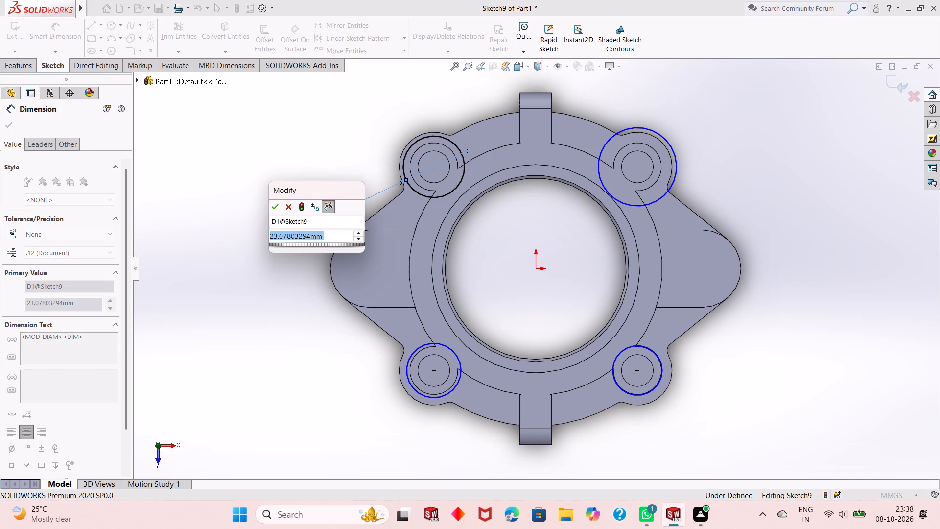
type("16")
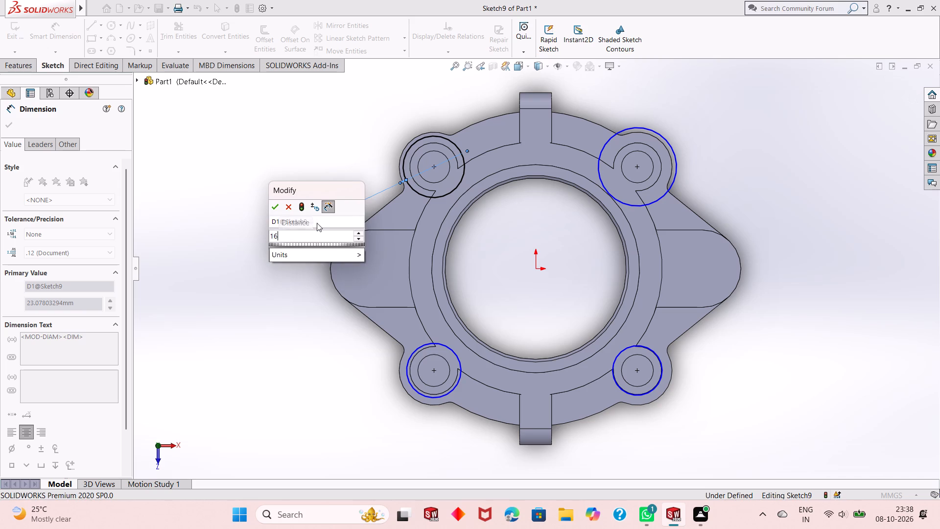
key("Return")
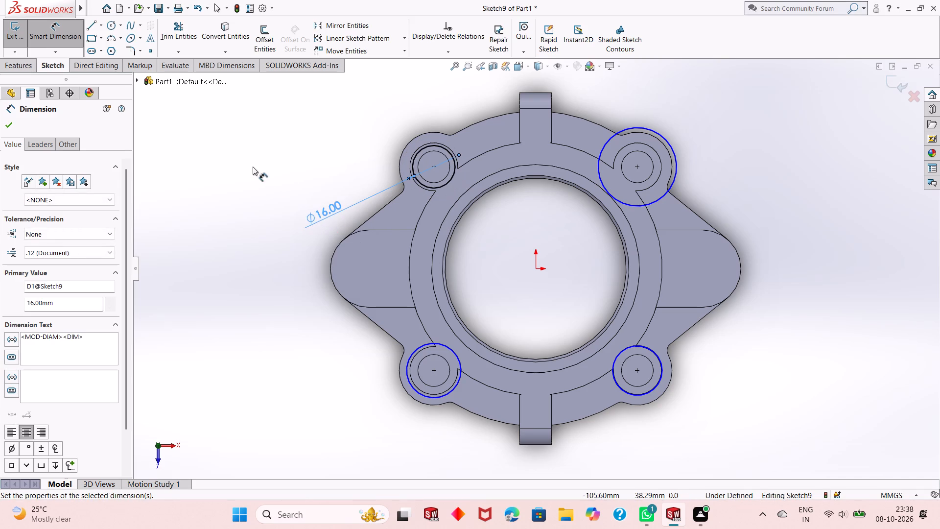
right_click(253, 167)
left_click(267, 194)
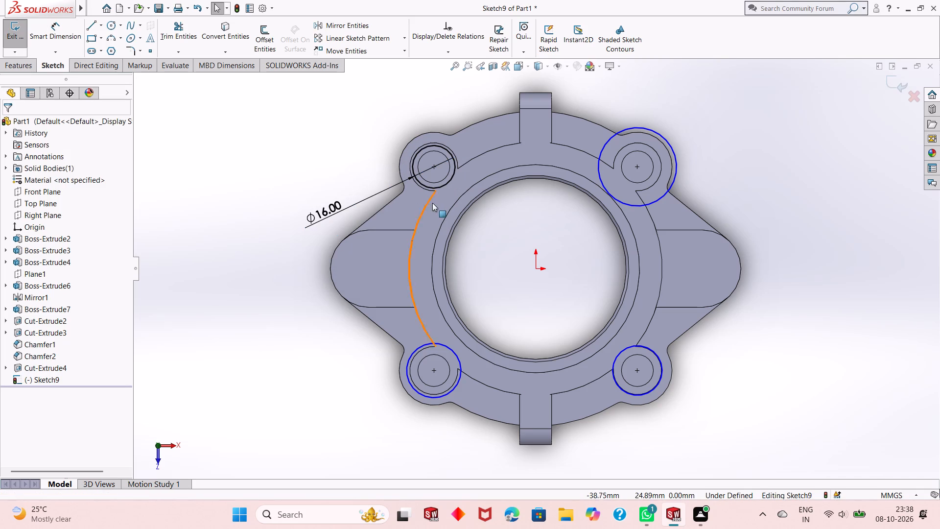
Apply an Equal relation to the four circles around the corner holes.
left_click(444, 185)
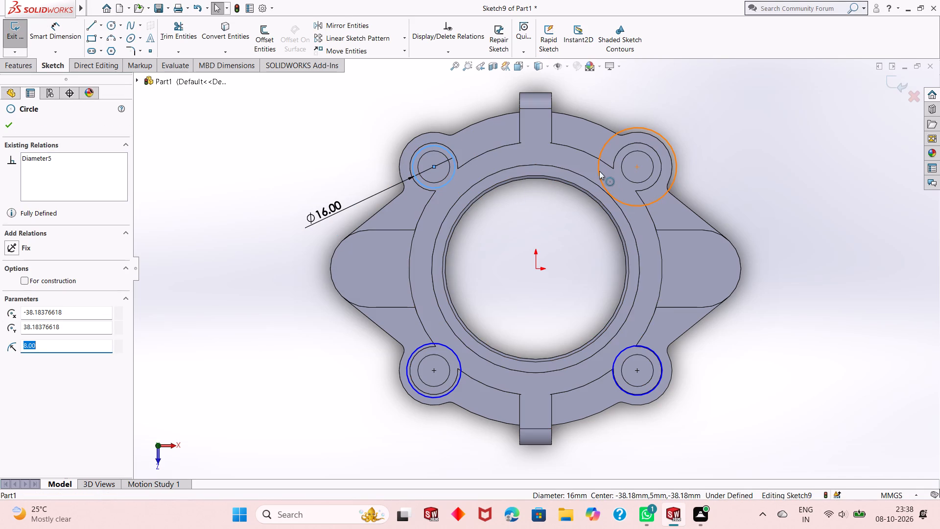
left_click(599, 170, "ctrl")
left_click(619, 355, "ctrl")
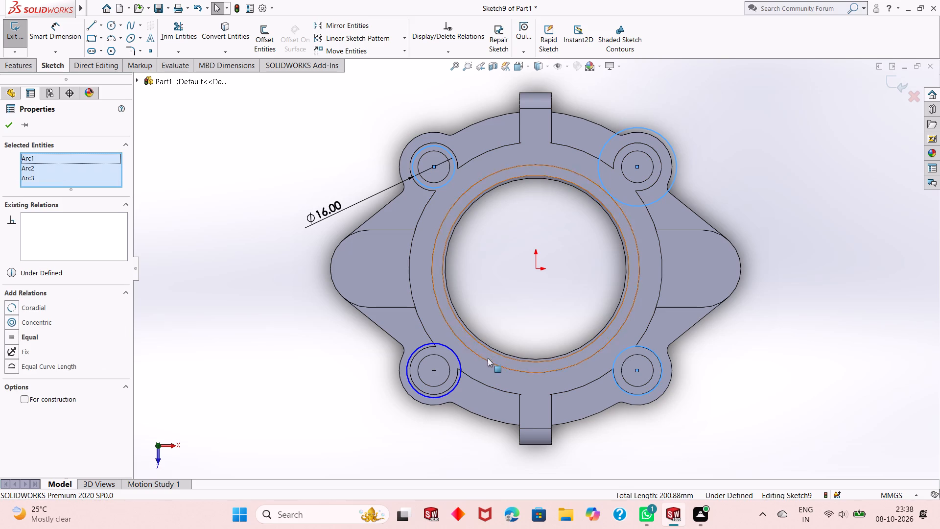
left_click(455, 351, "ctrl")
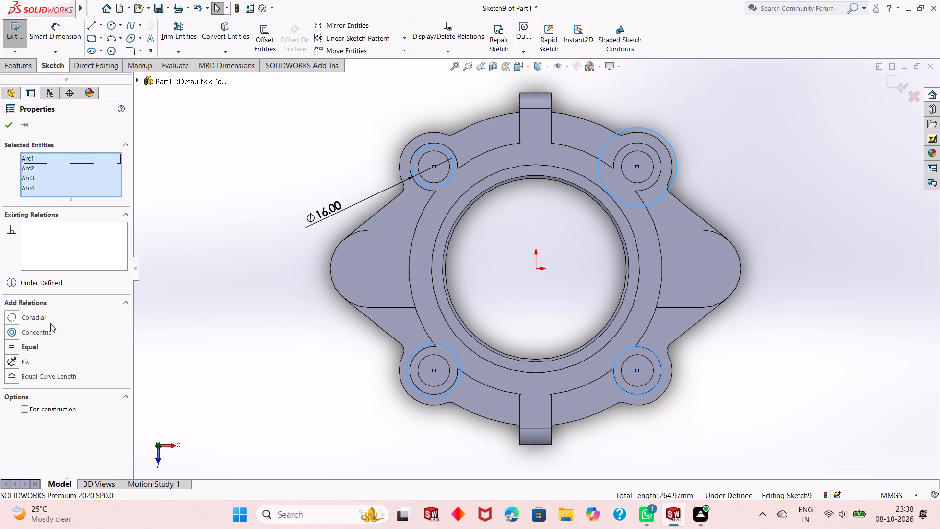
left_click(20, 343)
left_click(6, 120)
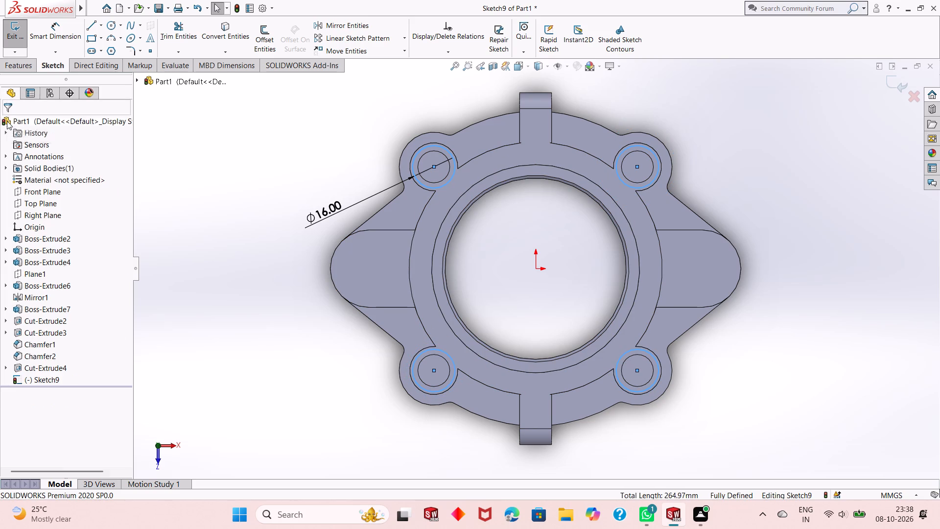
Cut-extrude the four 16 mm corner circles as blind counterbores 17 mm deep through the underside.
left_click(21, 71)
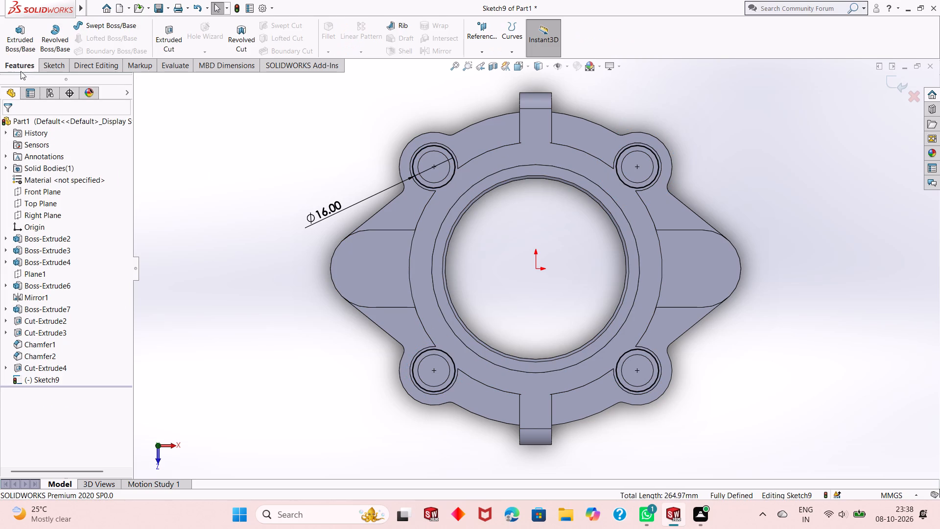
left_click(160, 47)
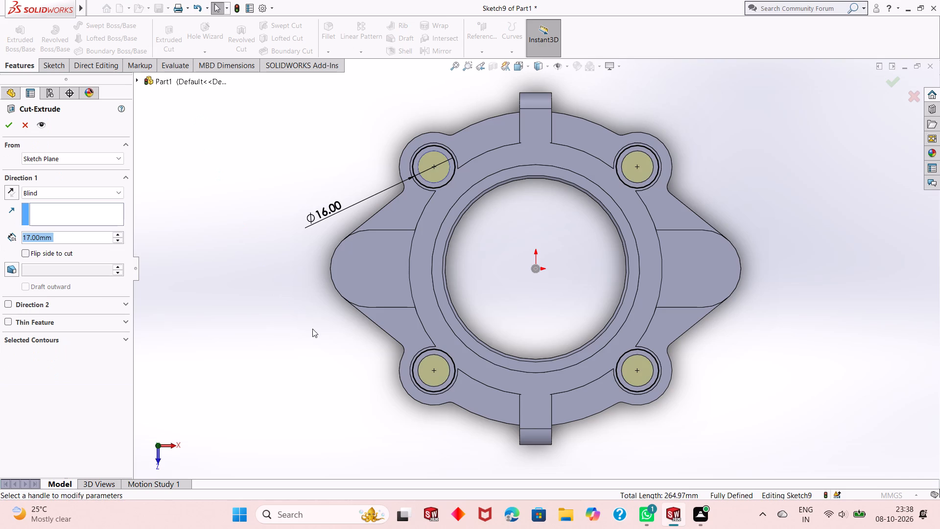
middle_click_drag(329, 344, 345, 202)
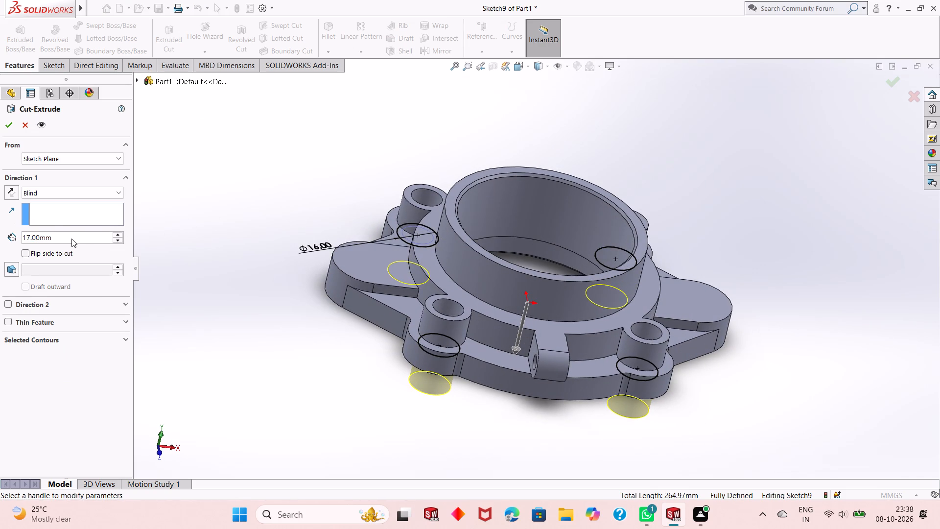
left_click(71, 239)
left_click(5, 124)
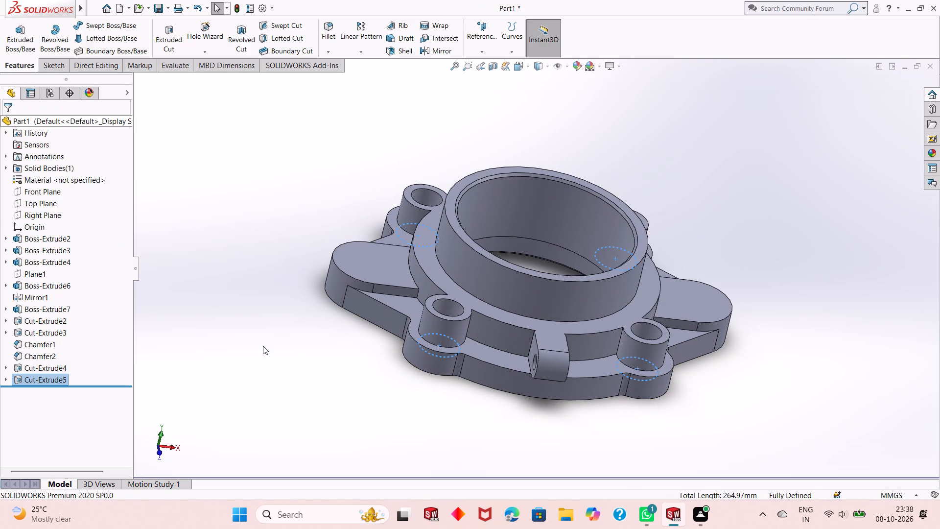
left_click(263, 346)
Start a sketch on the top face of the left side ear, viewed face-on.
middle_click_drag(402, 349, 357, 165)
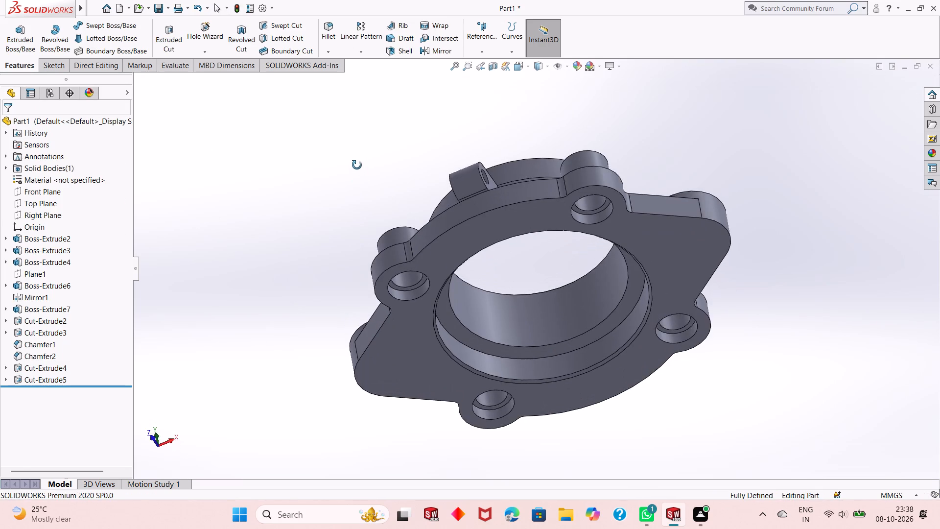
middle_click_drag(357, 165, 389, 282)
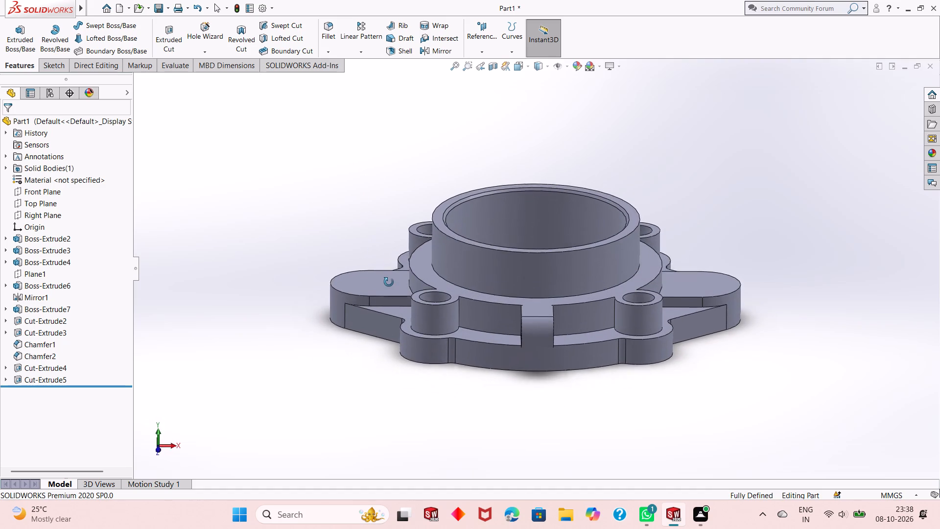
middle_click_drag(389, 282, 389, 289)
left_click(368, 283)
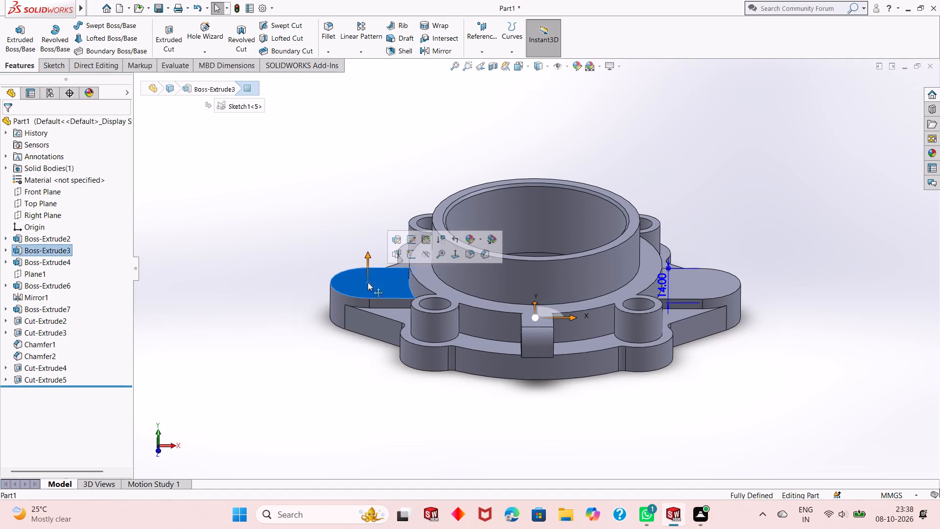
left_click(410, 257)
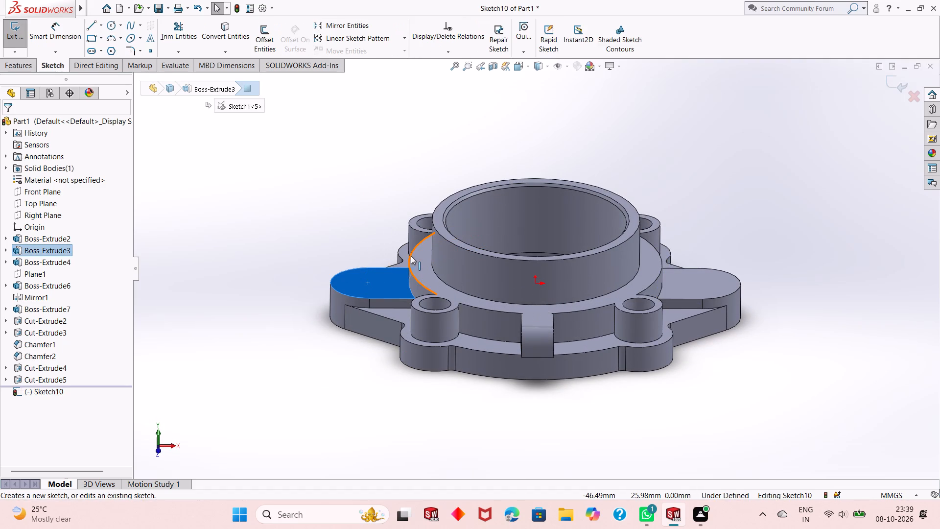
key("ctrl+8")
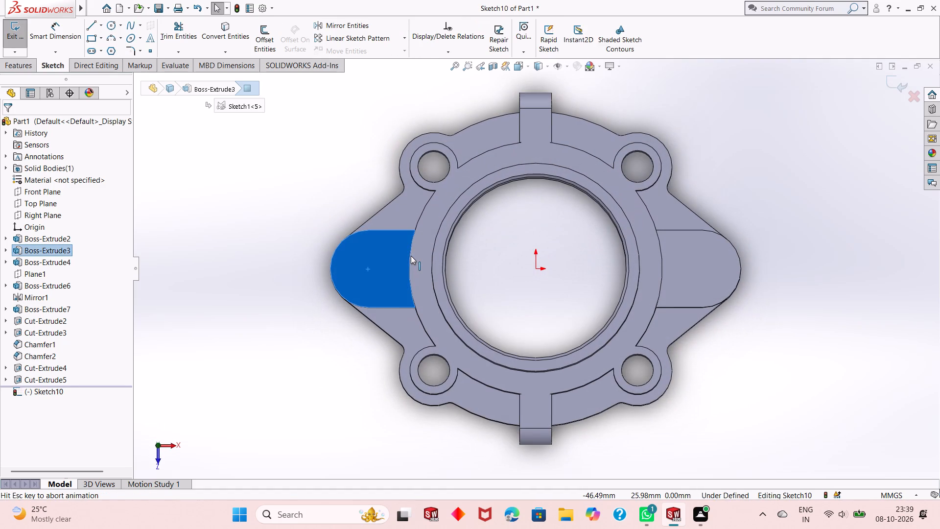
left_click(247, 238)
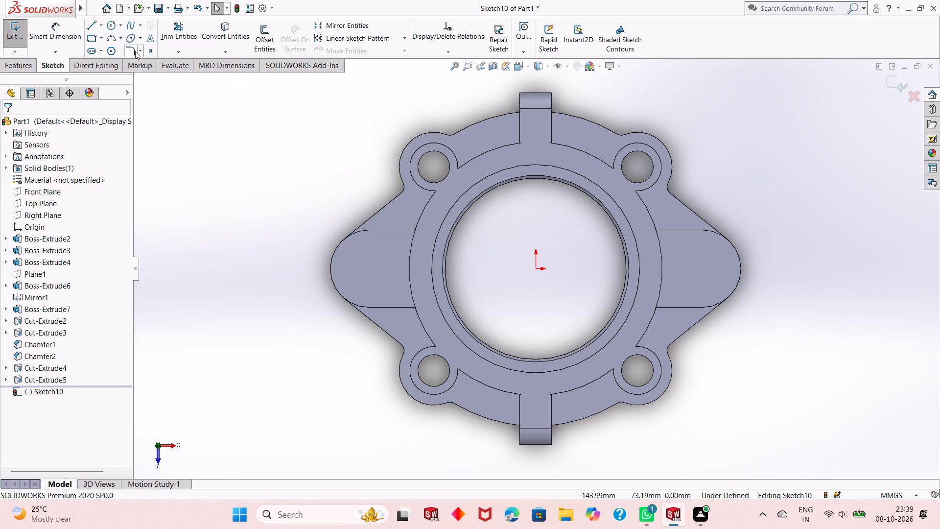
Draw circles centred on the rounded ends of the two side ears, about 14 mm in diameter on the left and 12 mm on the right.
left_click(114, 26)
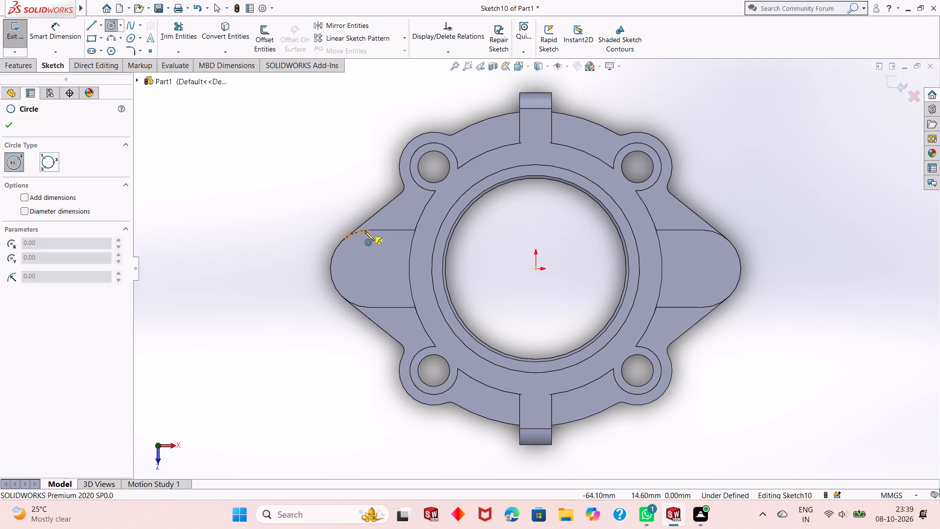
left_click(369, 269)
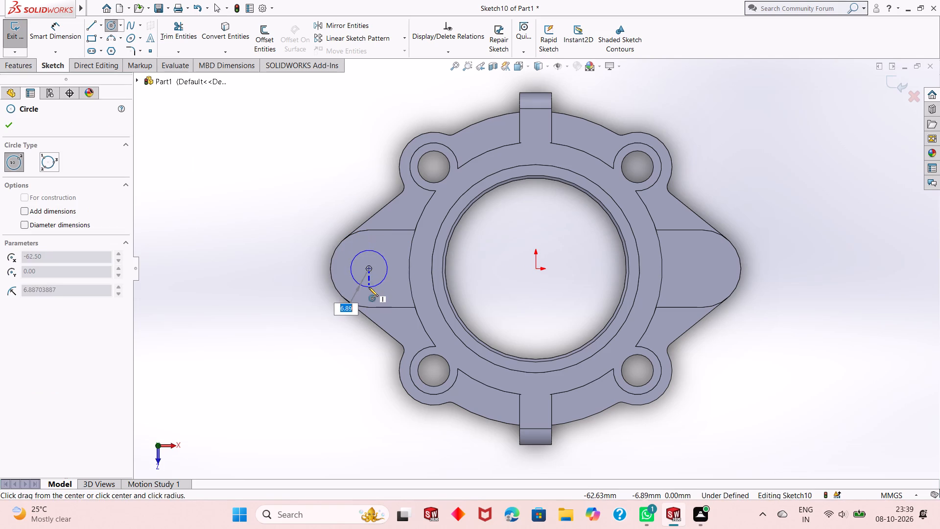
left_click(369, 288)
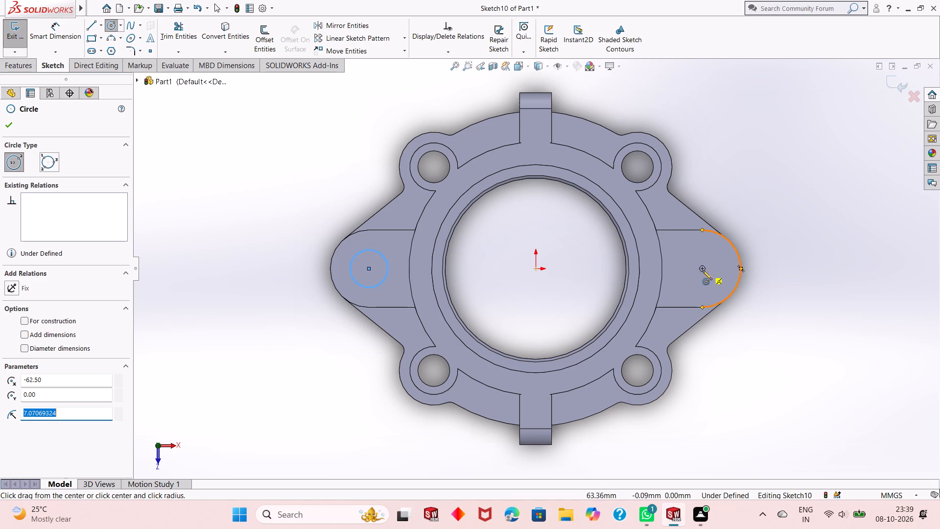
left_click(704, 268)
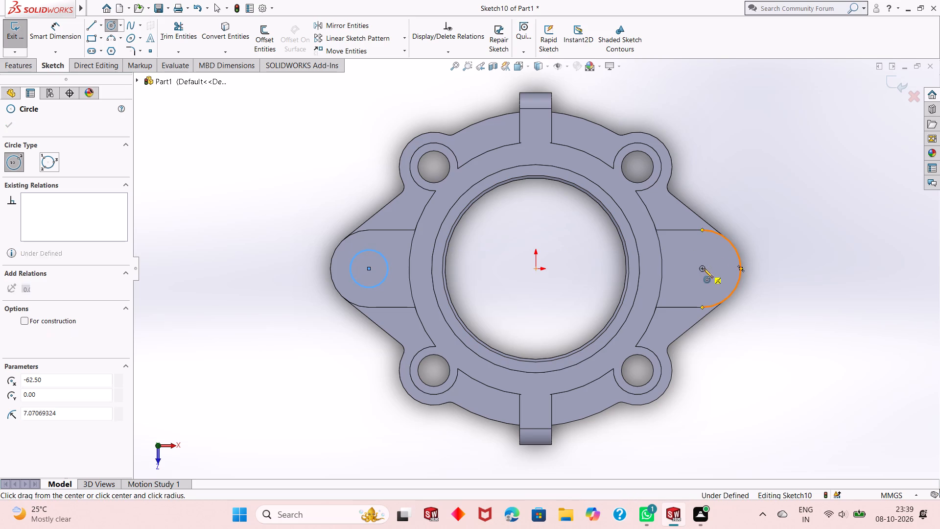
left_click(706, 253)
right_click(247, 152)
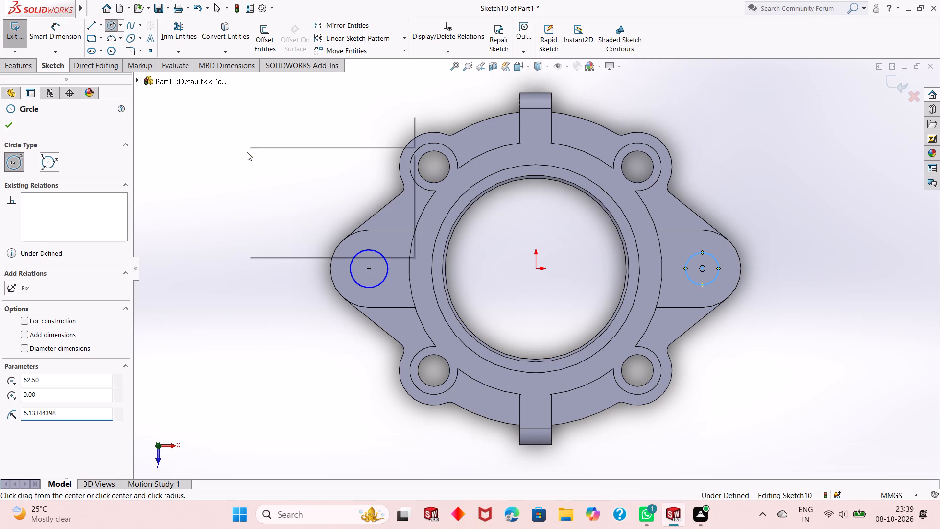
left_click(255, 158)
Dimension the diameter of the left ear's circle and exit the sketch.
left_click(61, 37)
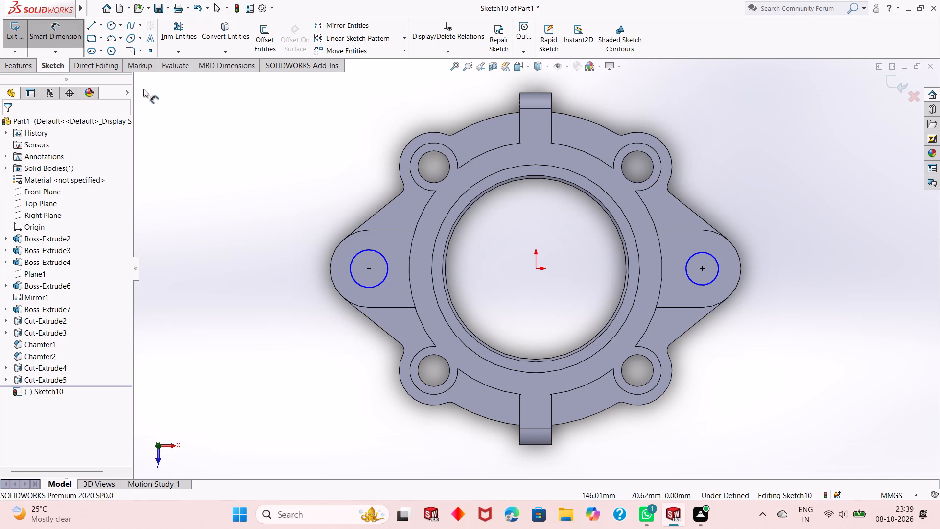
left_click(358, 284)
left_click(286, 338)
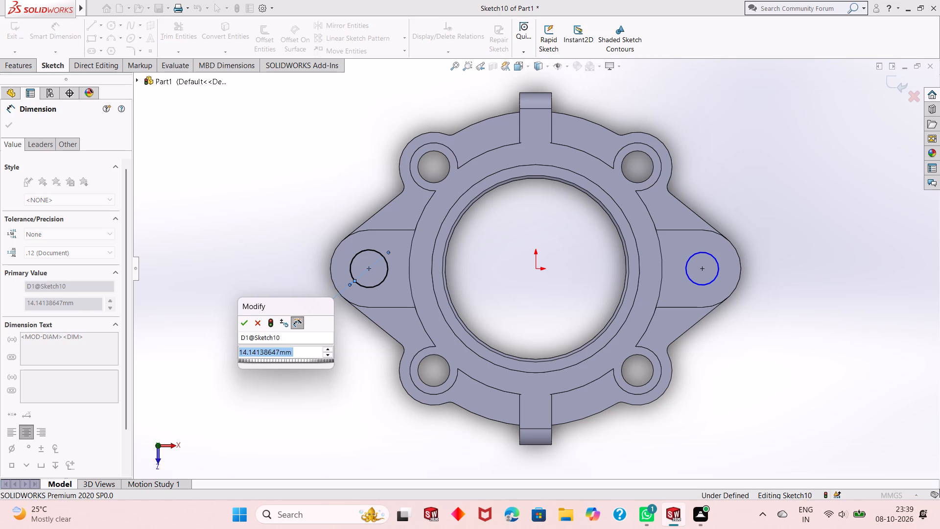
key("Escape")
key("Escape")
key("ctrl+z")
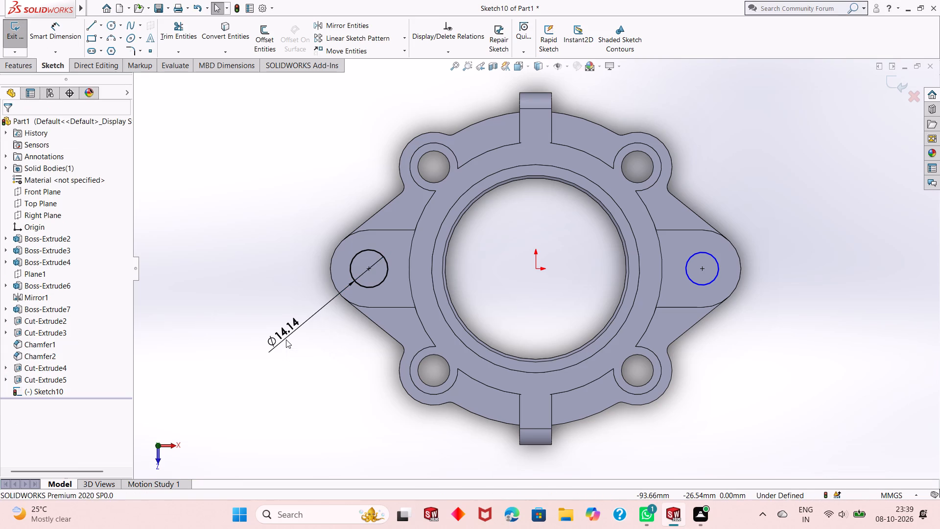
left_click(887, 82)
left_click(192, 329)
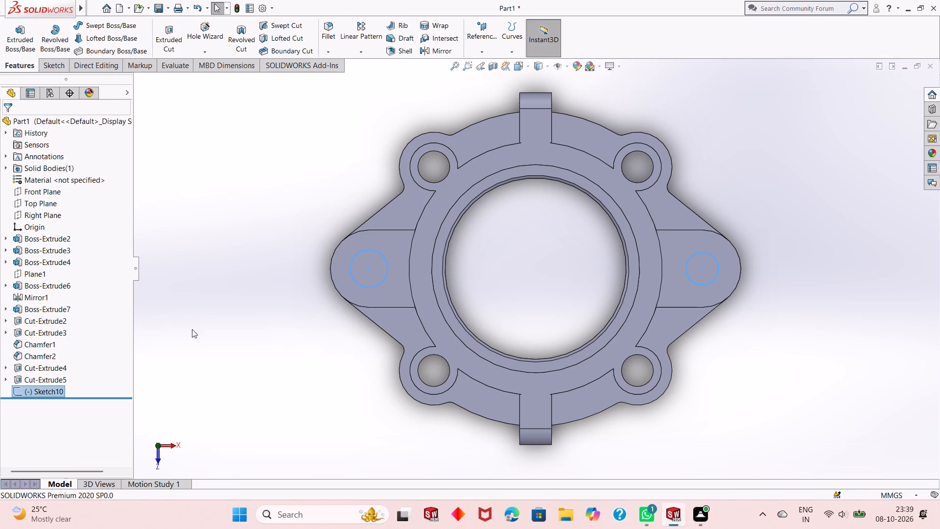
Edit the sketch of the corner counterbore cut and set its circle diameter to 18 mm.
left_click(62, 379)
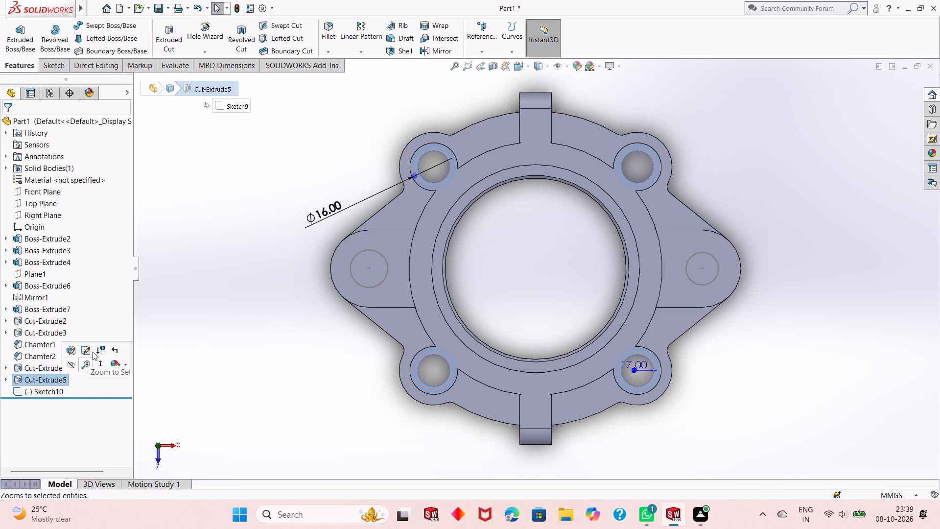
left_click(90, 352)
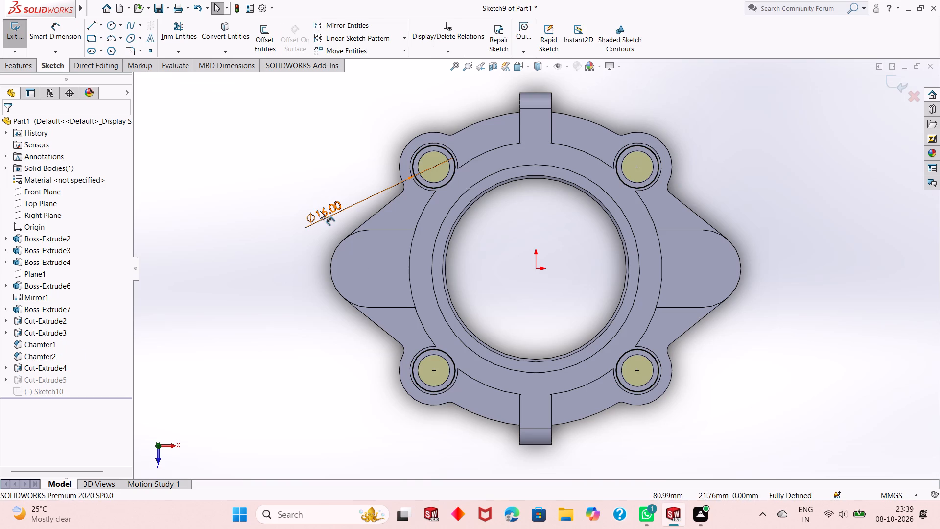
double_click(320, 212)
type("18")
key("Return")
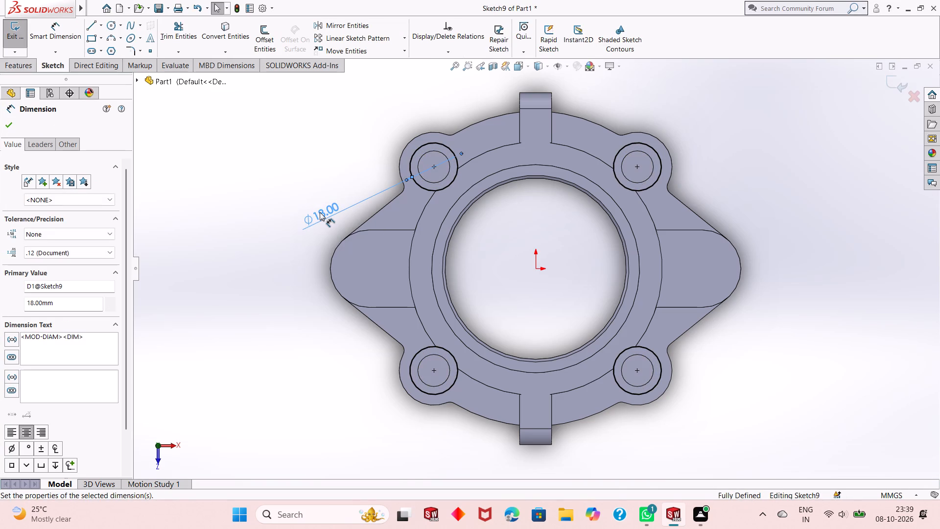
left_click(11, 125)
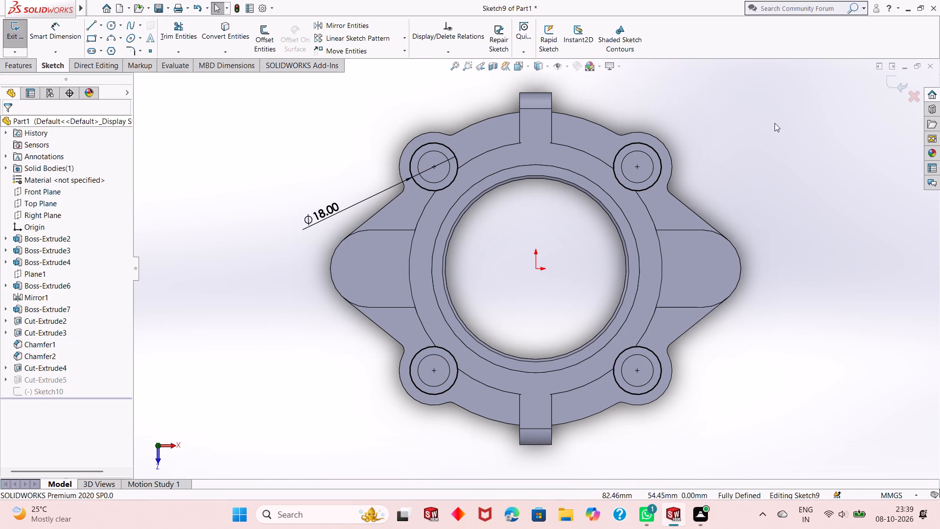
left_click(887, 85)
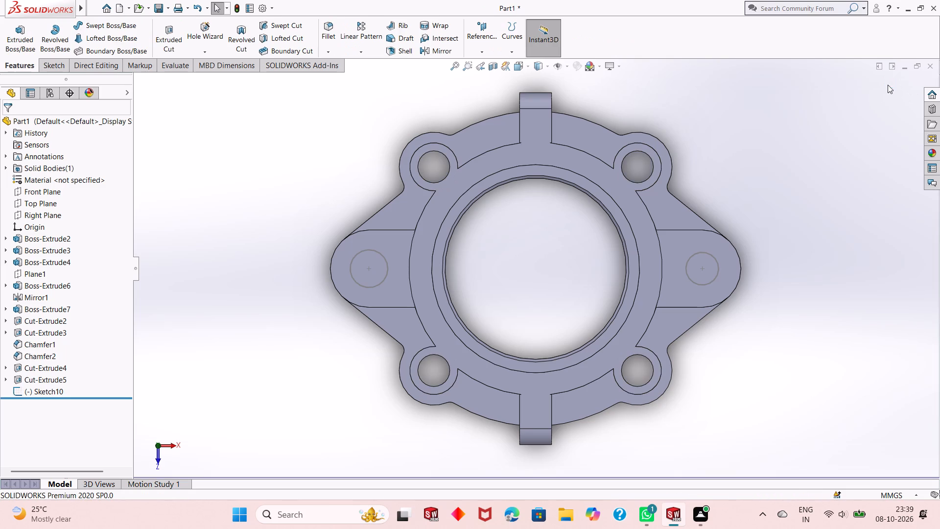
Reopen the side-ear circle sketch and set the left circle's diameter to 16 mm.
left_click(35, 390)
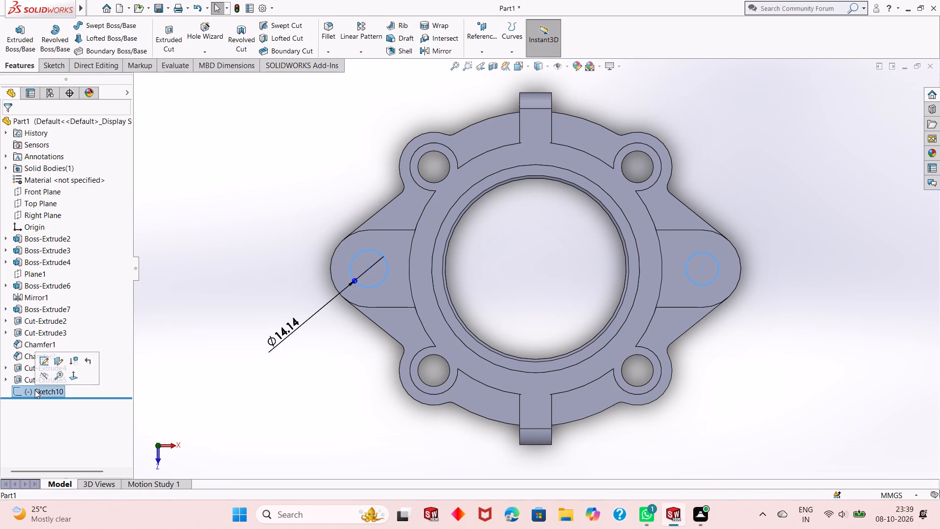
left_click(44, 361)
double_click(282, 338)
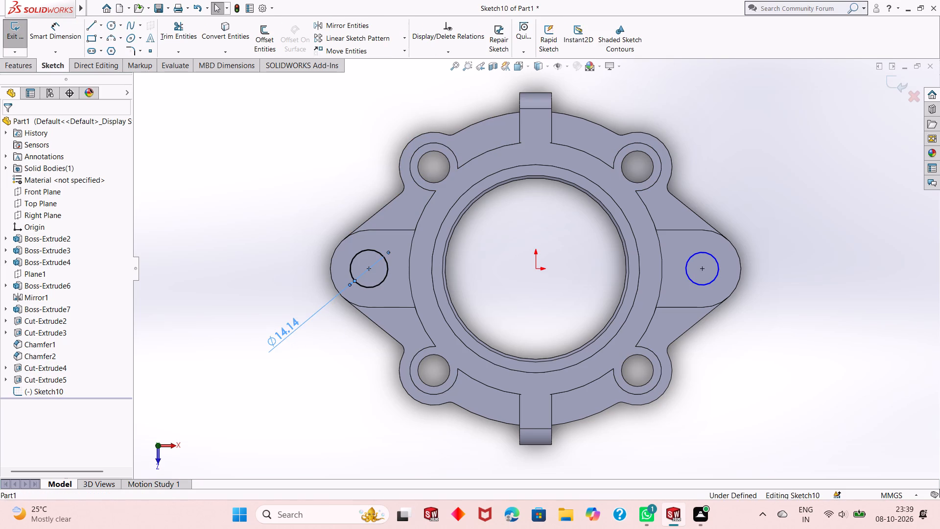
type("16")
key("Return")
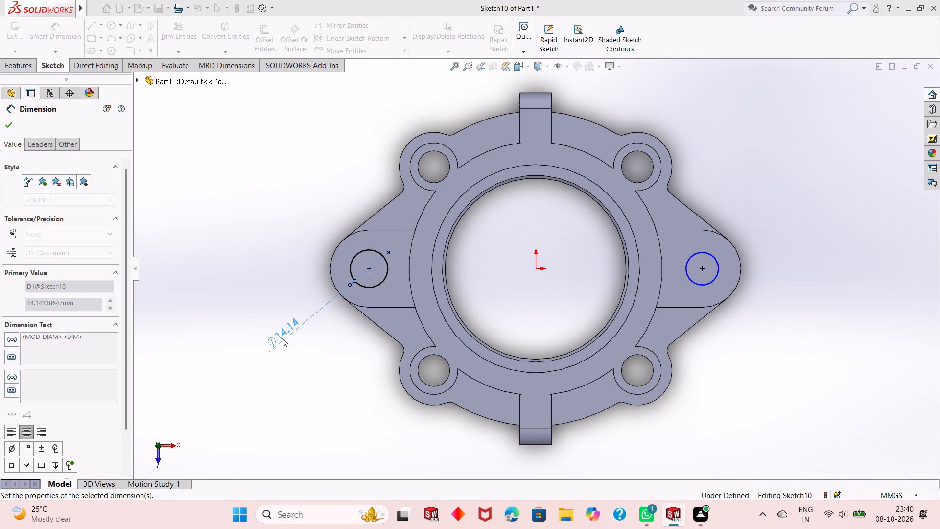
right_click(253, 242)
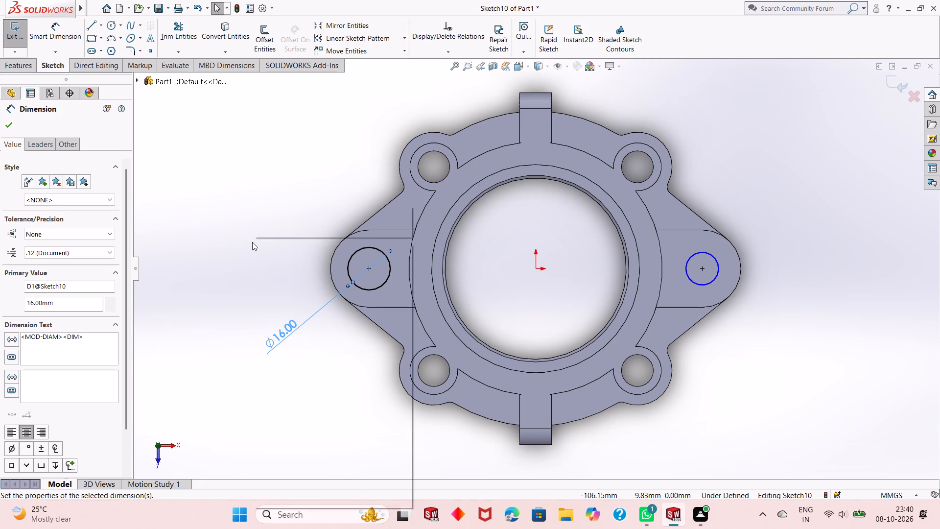
left_click(191, 249)
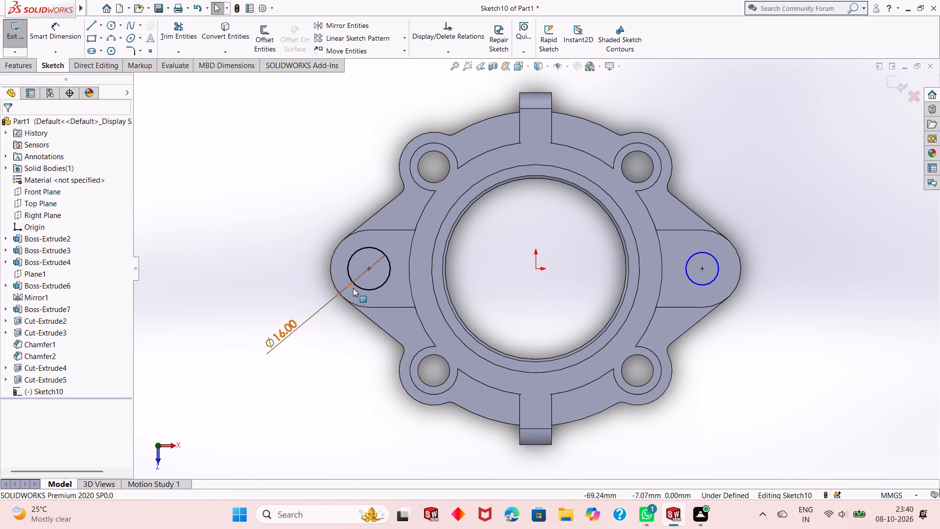
Apply an Equal relation between the two side-ear circles.
left_click(361, 289)
left_click(705, 283, "ctrl")
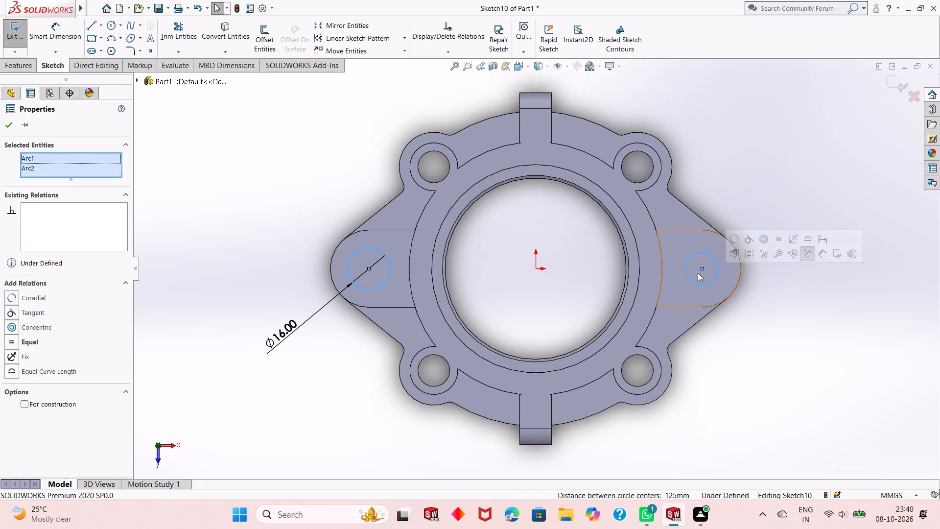
left_click(775, 239)
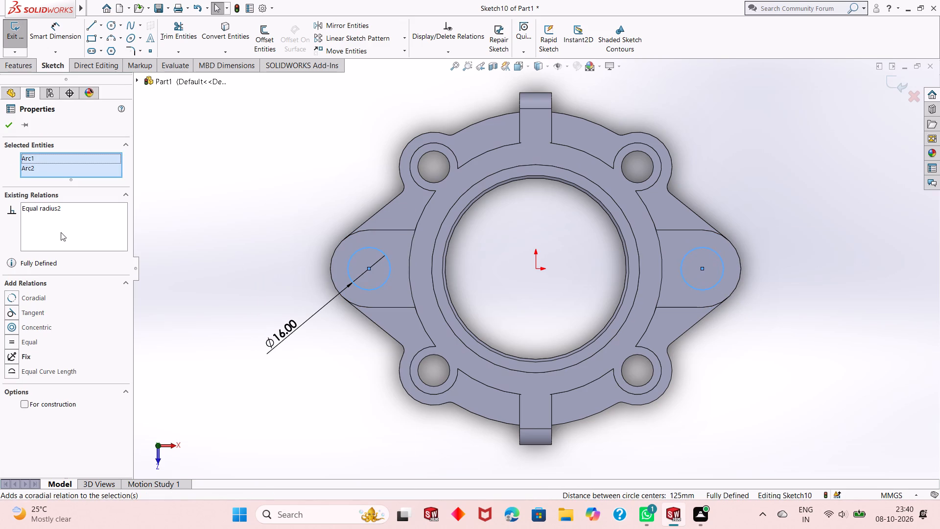
left_click(5, 127)
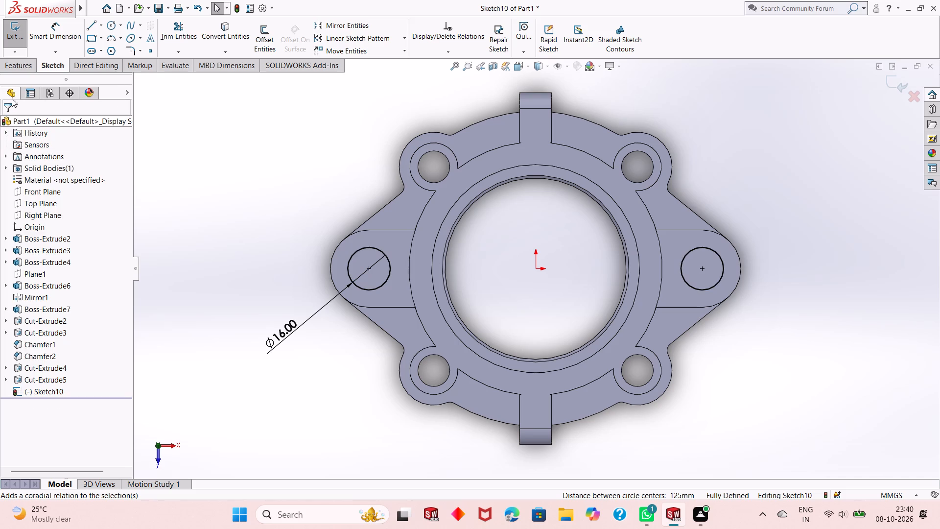
Cut-extrude the two 16 mm ear circles with a blind depth of 17 mm through the side ears.
left_click(23, 68)
left_click(176, 48)
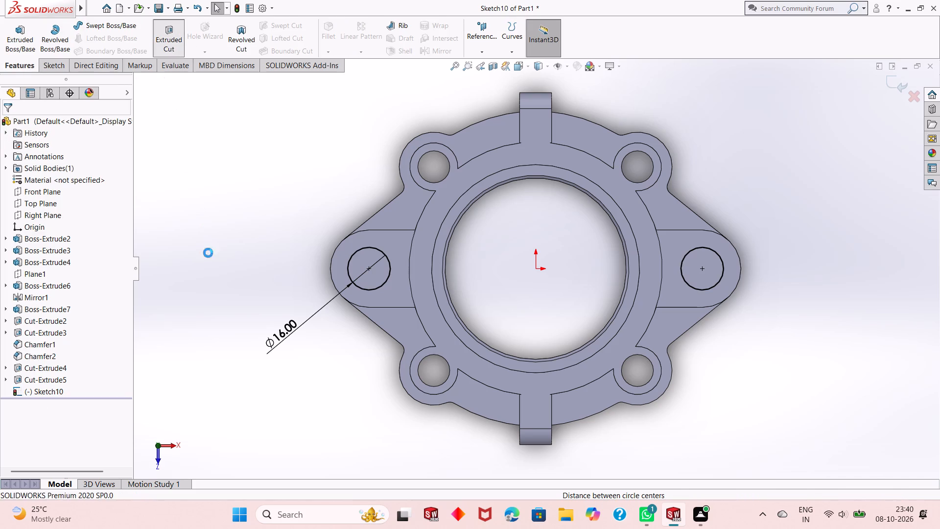
middle_click_drag(366, 395, 396, 256)
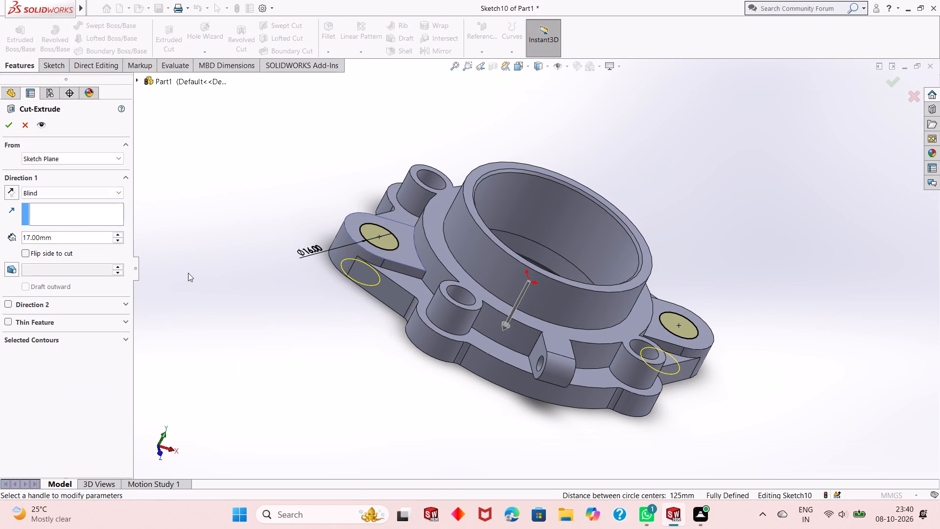
middle_click_drag(235, 294, 266, 247)
left_click(5, 130)
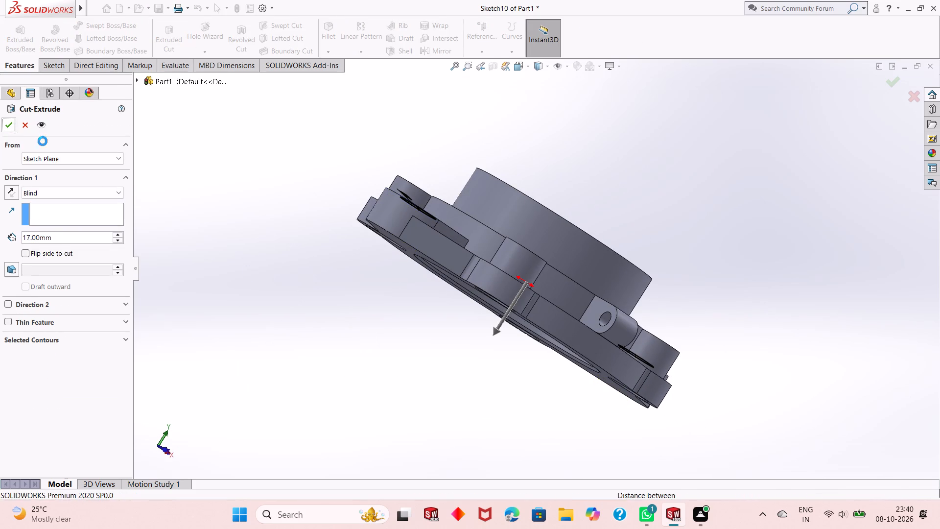
Examine the cover from above, below and the sides, checking the ear holes, corner counterbores and stepped bore.
middle_click_drag(309, 283, 391, 273)
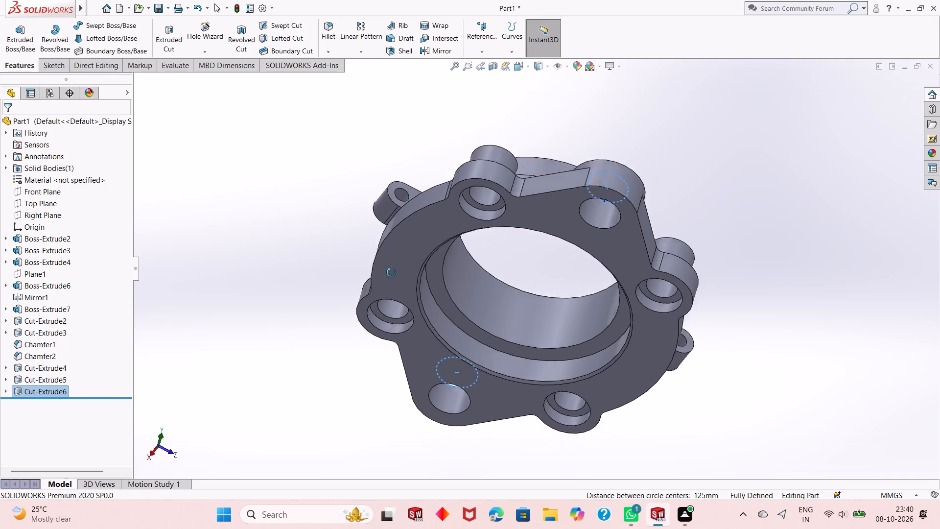
middle_click_drag(391, 273, 219, 264)
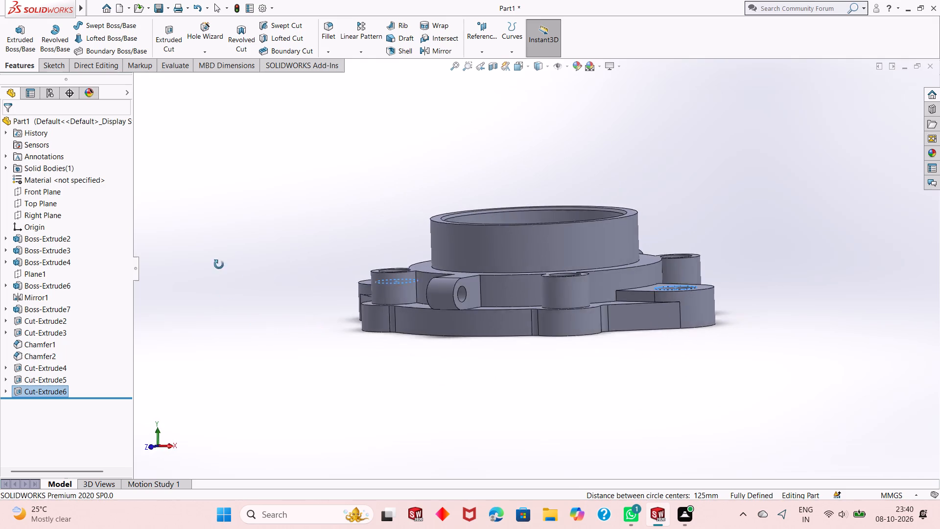
middle_click_drag(219, 264, 191, 313)
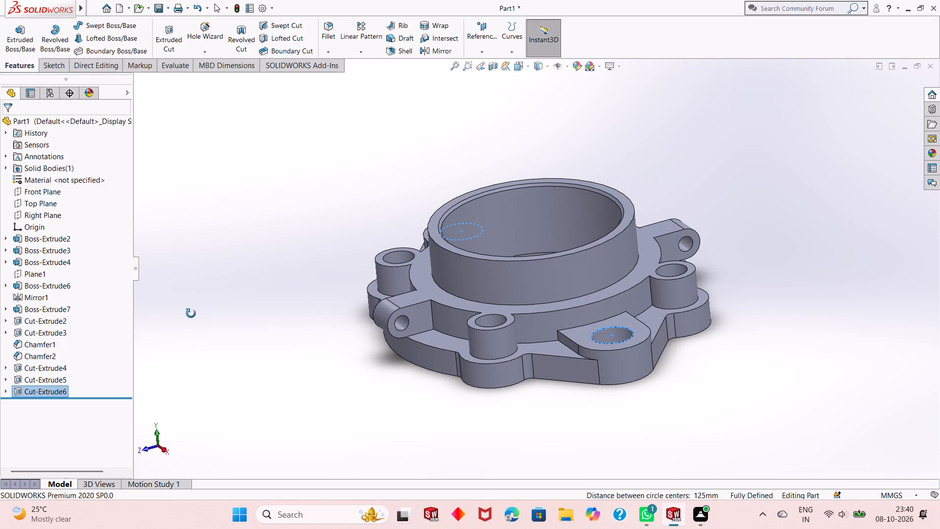
middle_click_drag(191, 313, 239, 235)
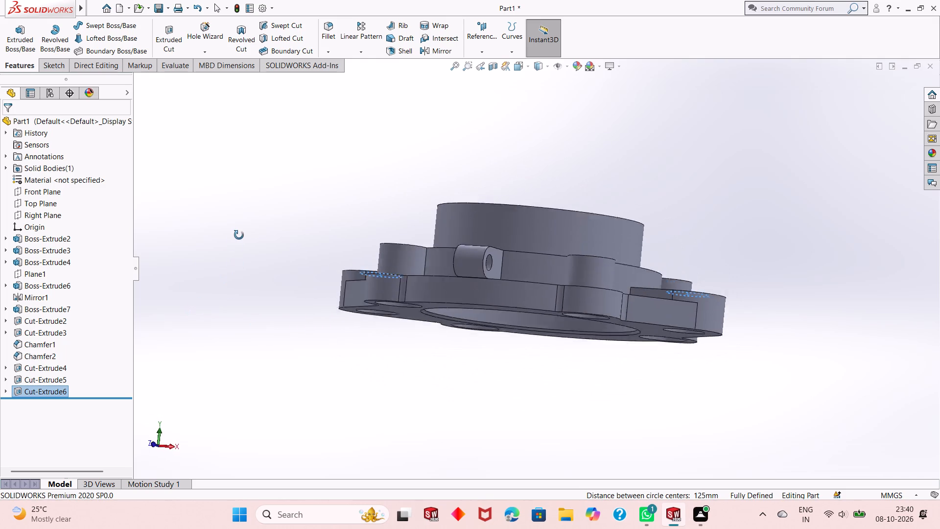
middle_click_drag(239, 235, 200, 313)
scroll(593, 288, "down", 2)
scroll(574, 305, "up", 2)
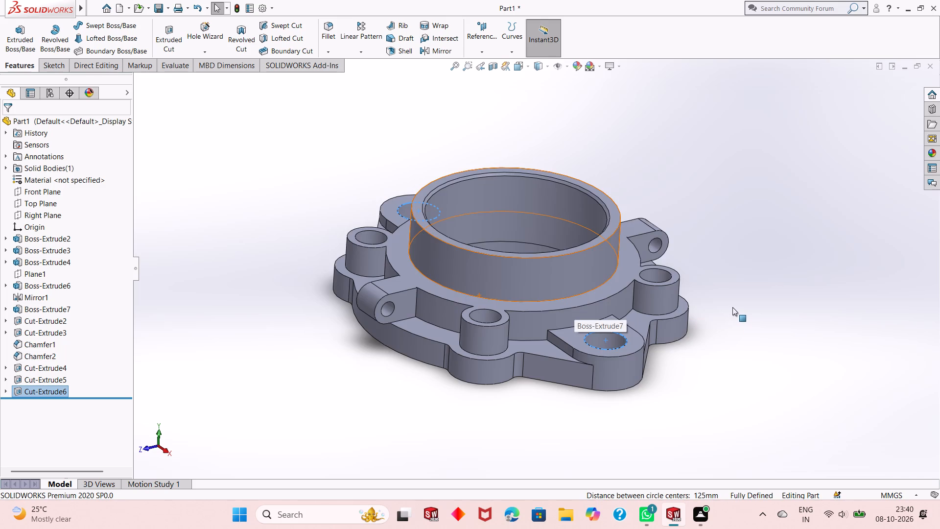
middle_click_drag(735, 308, 737, 361)
scroll(588, 243, "down", 2)
middle_click(543, 255)
scroll(552, 285, "up", 1)
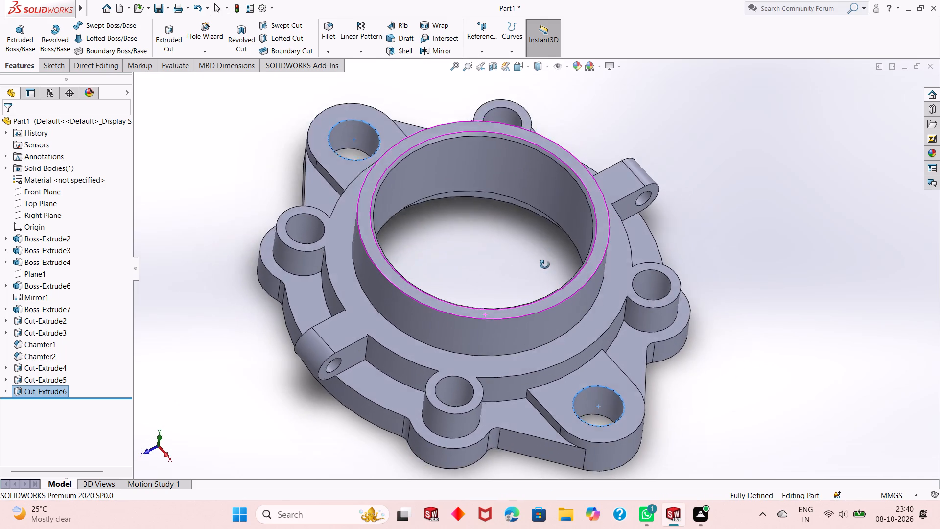
scroll(490, 249, "up", 2)
middle_click_drag(464, 263, 464, 234)
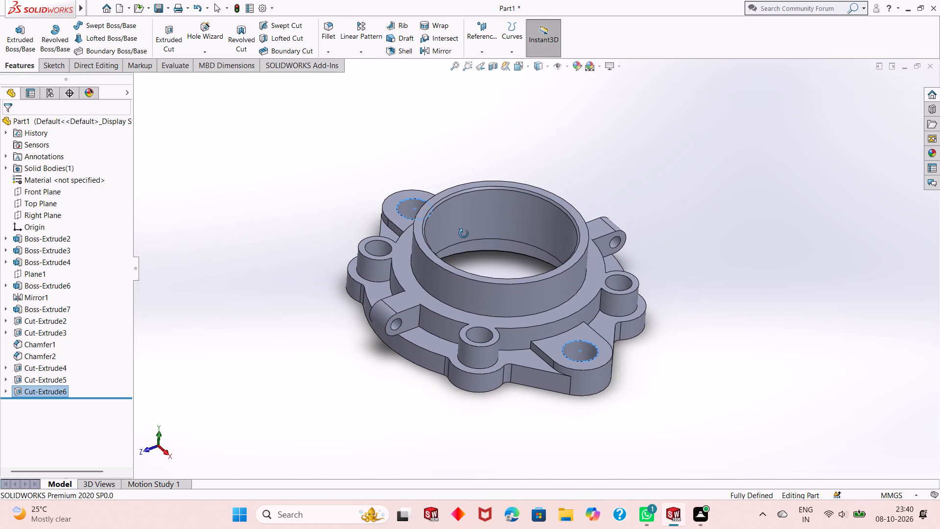
middle_click_drag(464, 234, 459, 278)
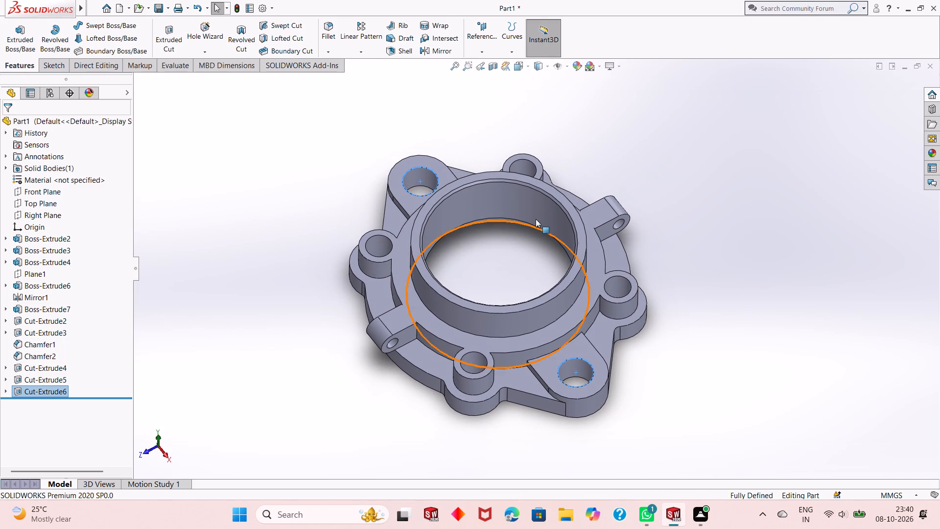
scroll(537, 218, "down", 3)
middle_click_drag(484, 293, 484, 259)
scroll(484, 258, "up", 4)
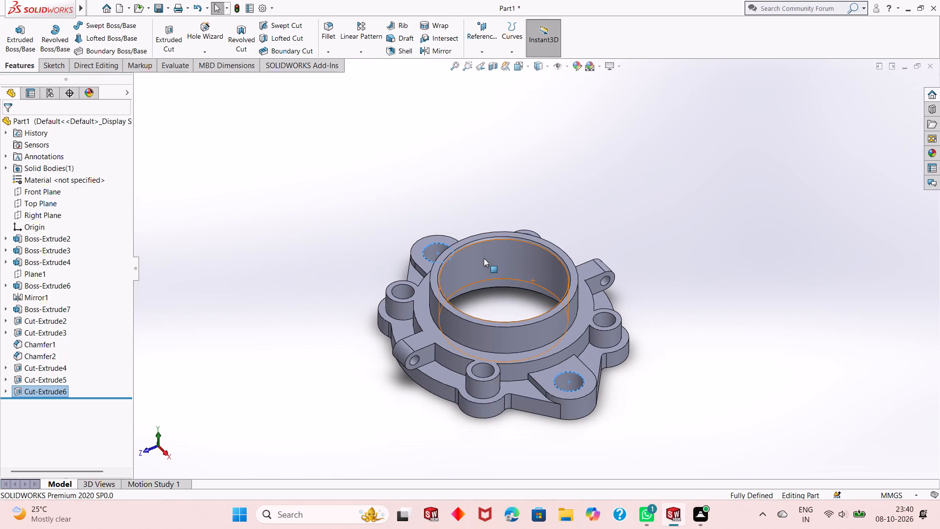
scroll(523, 334, "down", 1)
middle_click_drag(511, 289, 523, 319)
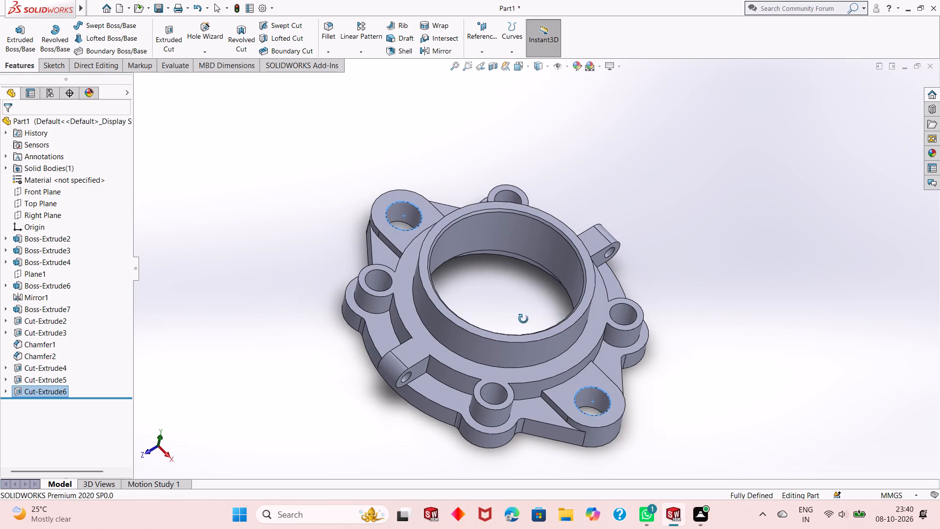
middle_click_drag(523, 319, 523, 323)
scroll(520, 298, "down", 2)
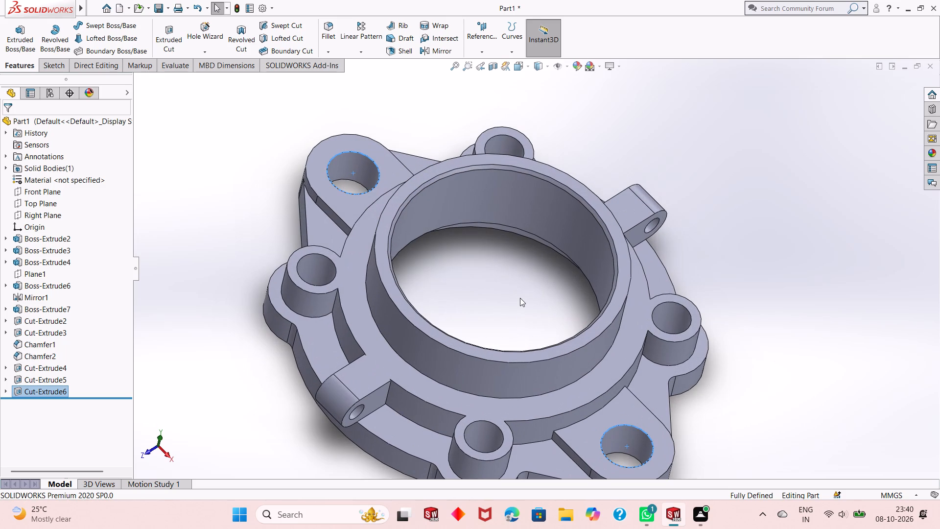
scroll(485, 259, "up", 1)
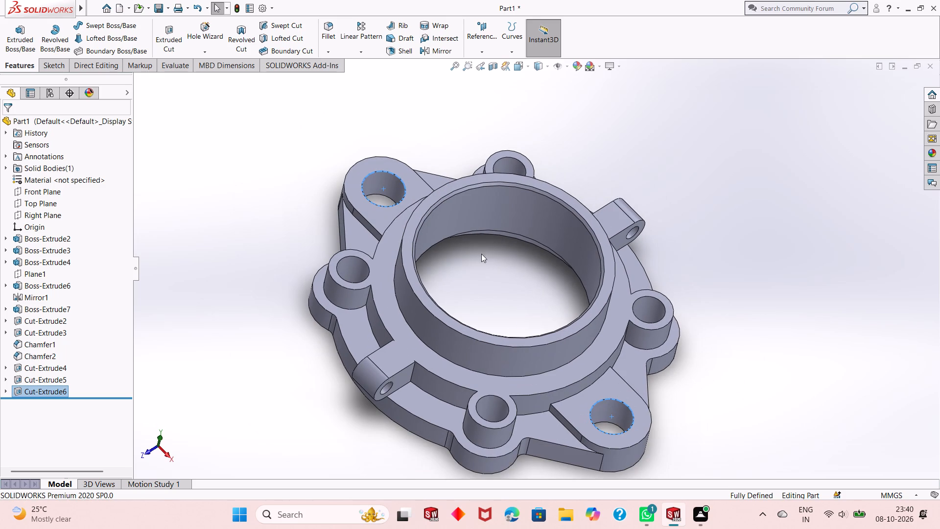
middle_click_drag(493, 281, 446, 302)
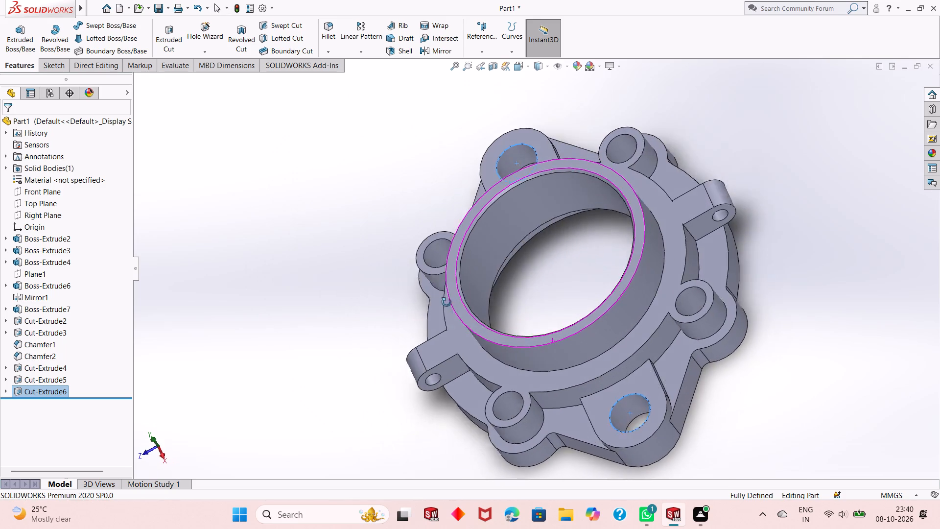
middle_click_drag(446, 302, 495, 261)
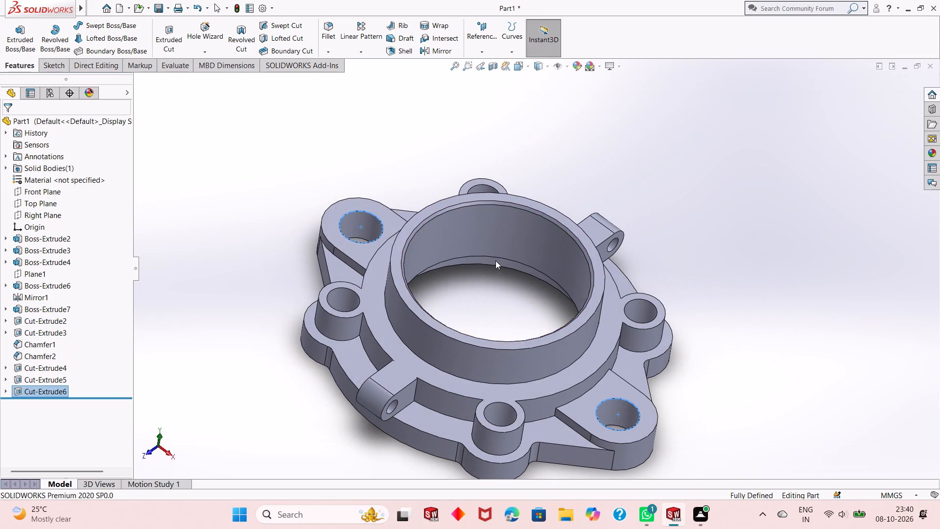
left_click(500, 118)
Section the cover at the Front Plane, examine the stepped bore and ear holes in profile, and close the section view.
left_click(493, 69)
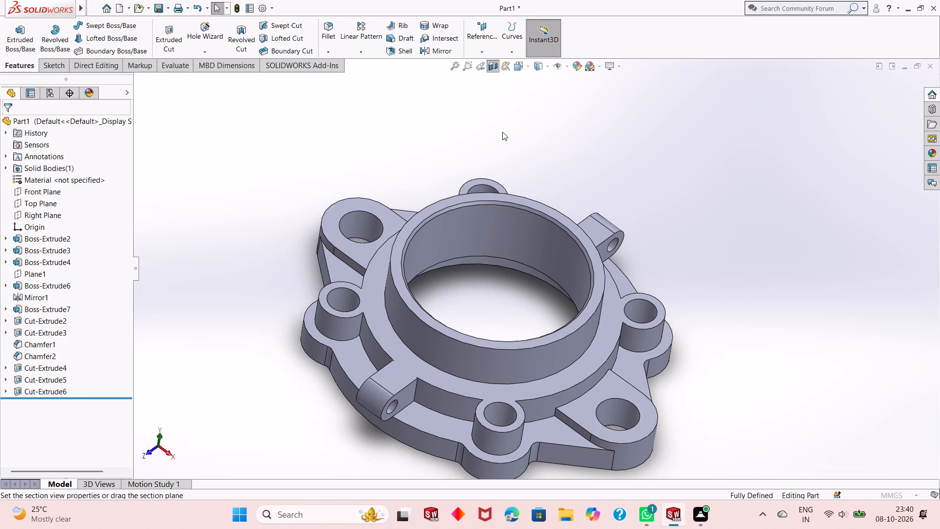
middle_click_drag(689, 248, 725, 149)
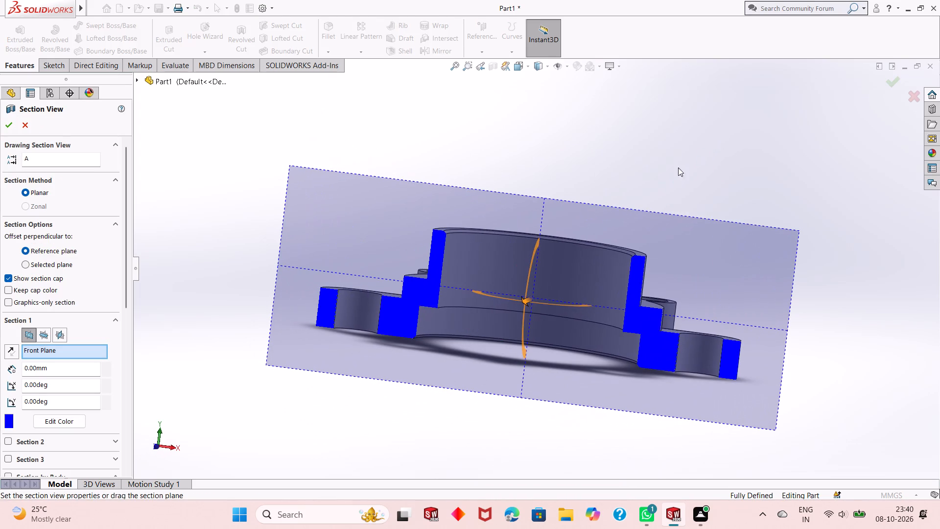
left_click(5, 123)
scroll(469, 255, "up", 1)
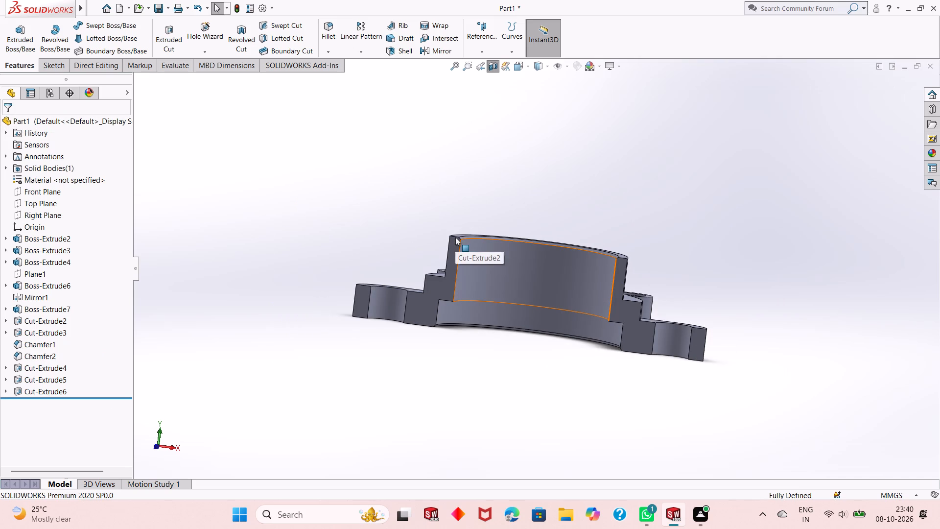
key("ctrl+8")
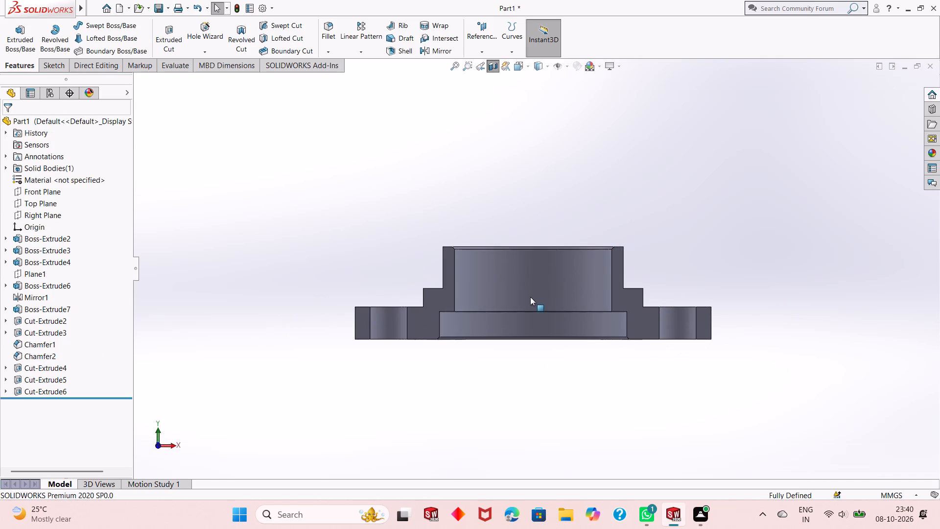
scroll(530, 305, "down", 1)
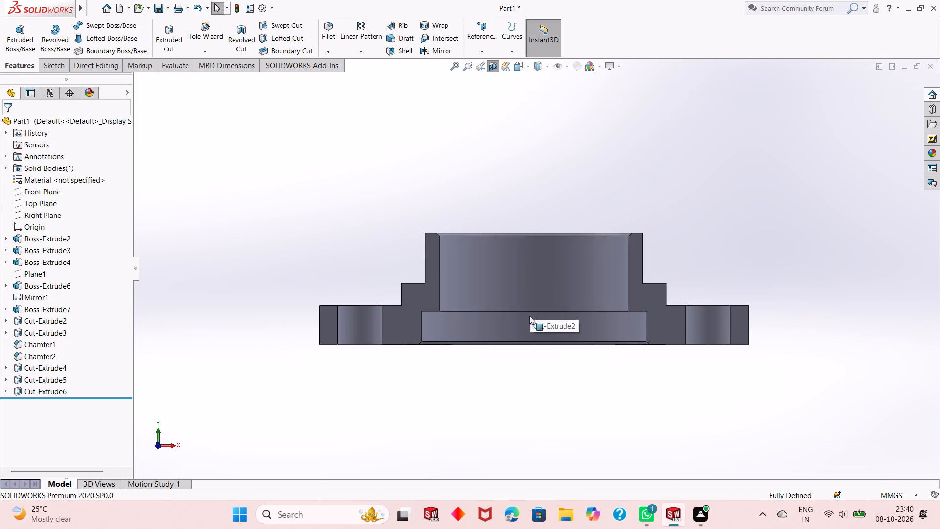
scroll(512, 332, "down", 1)
middle_click_drag(505, 340, 480, 395)
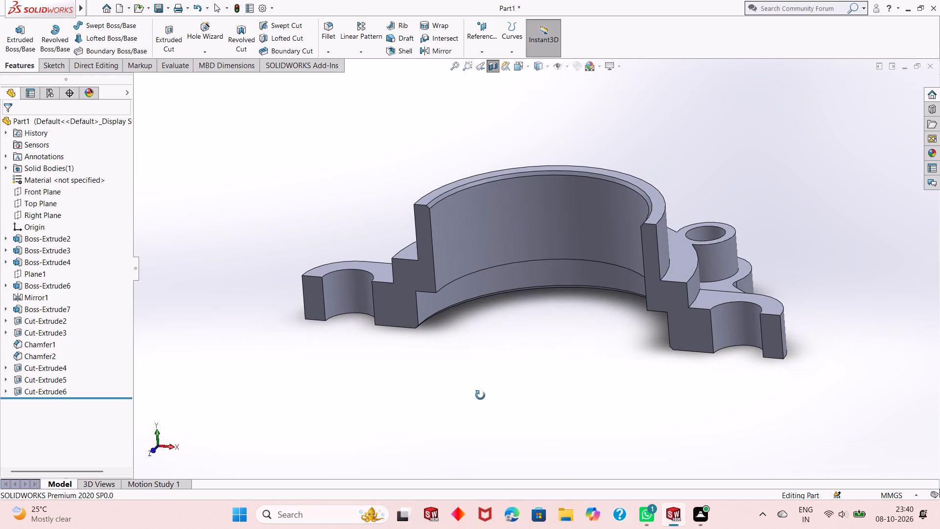
middle_click_drag(480, 395, 481, 396)
double_click(493, 72)
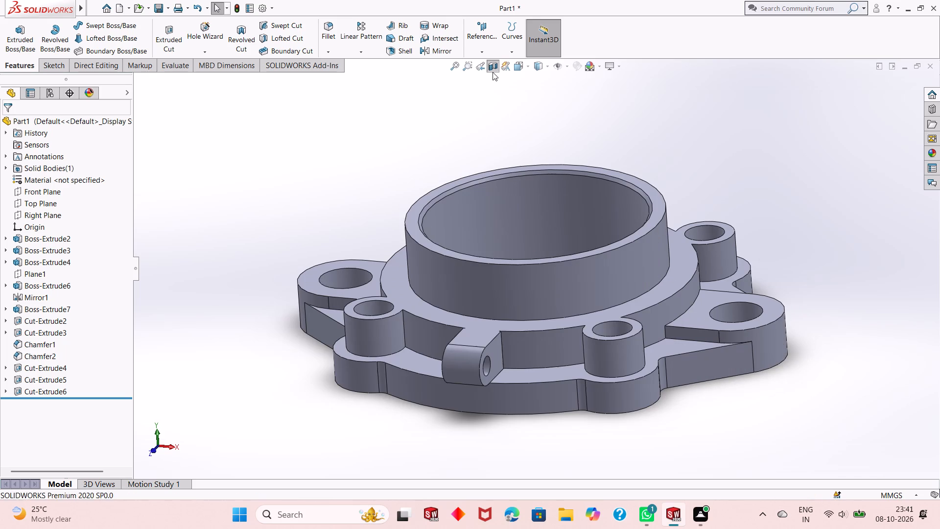
Section the cover parallel to the Front Plane at a -37 mm offset and examine the corner counterbored holes in profile.
left_click(496, 67)
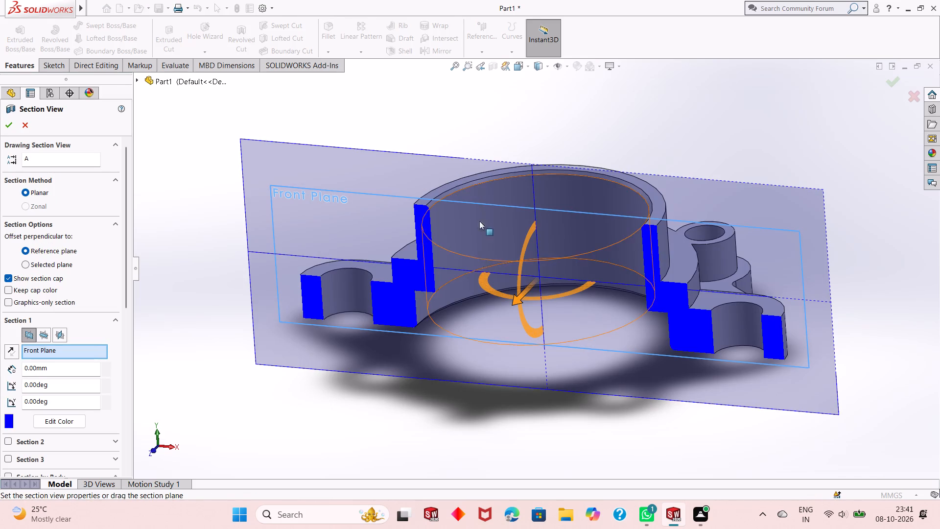
left_click_drag(511, 301, 538, 273)
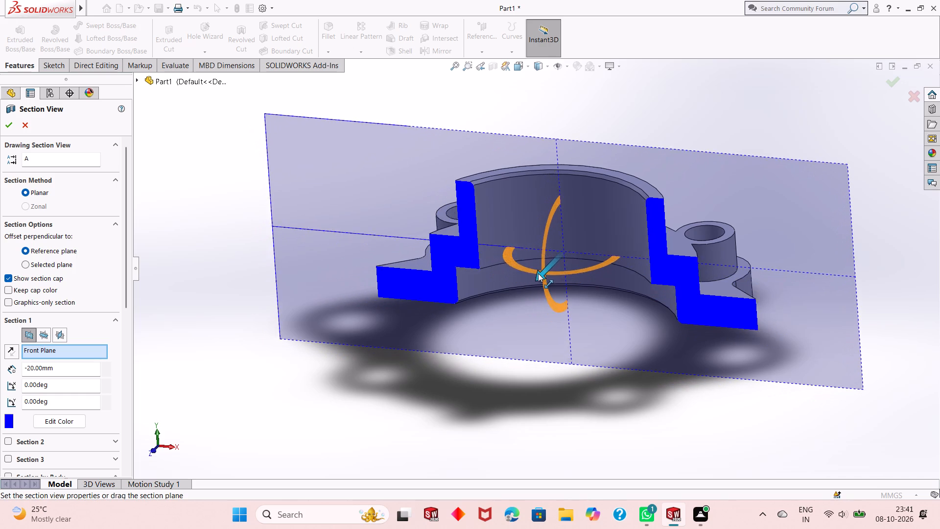
left_click_drag(538, 273, 563, 258)
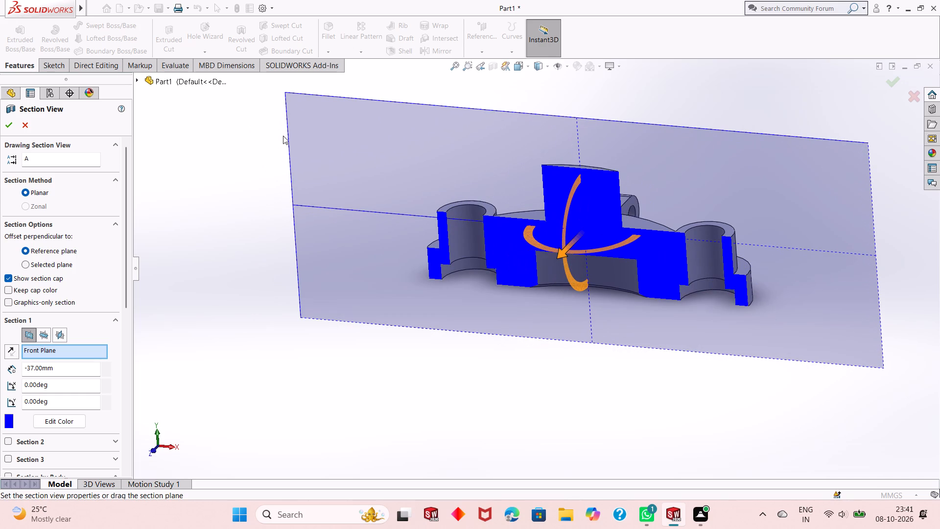
left_click(11, 128)
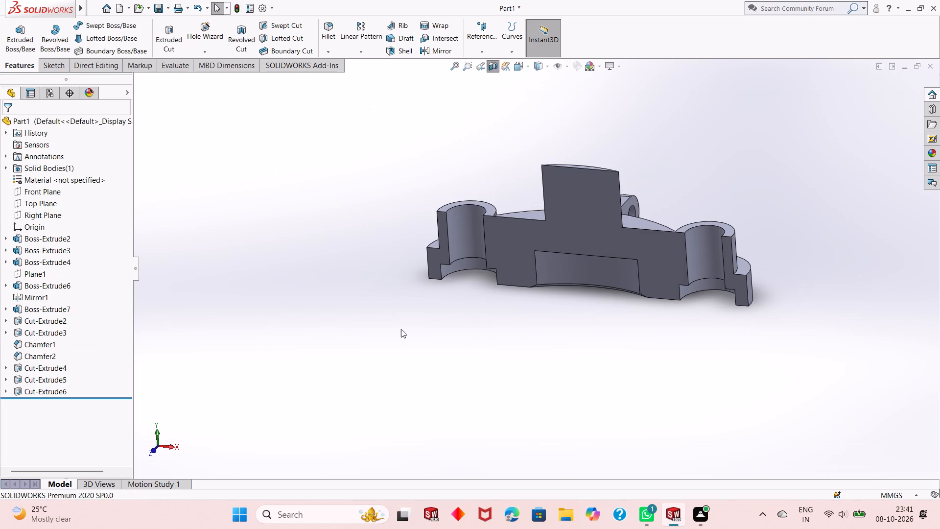
key("ctrl+8")
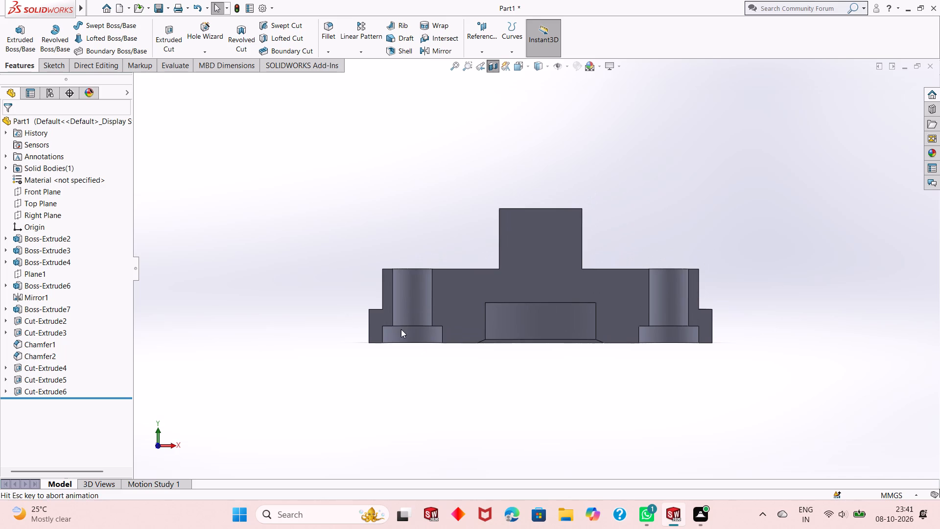
scroll(597, 319, "down", 3)
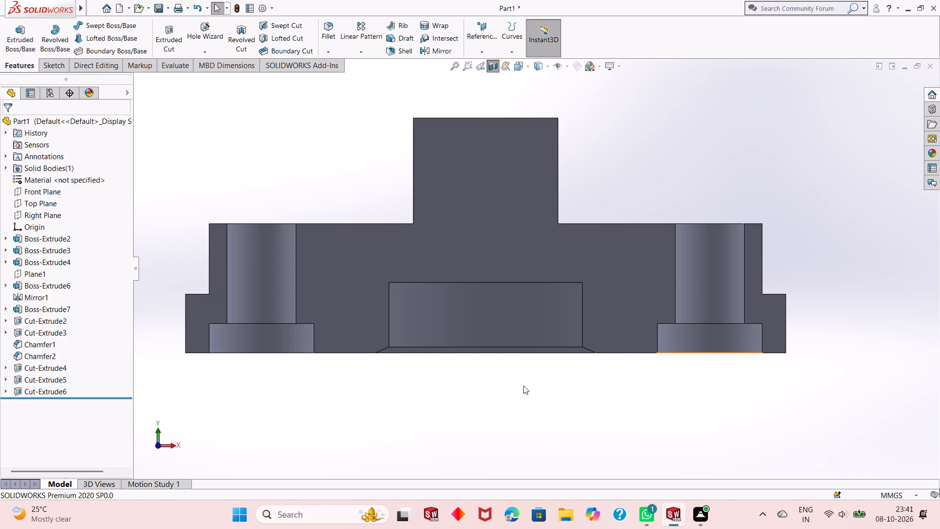
scroll(523, 385, "up", 2)
middle_click_drag(551, 382, 547, 395)
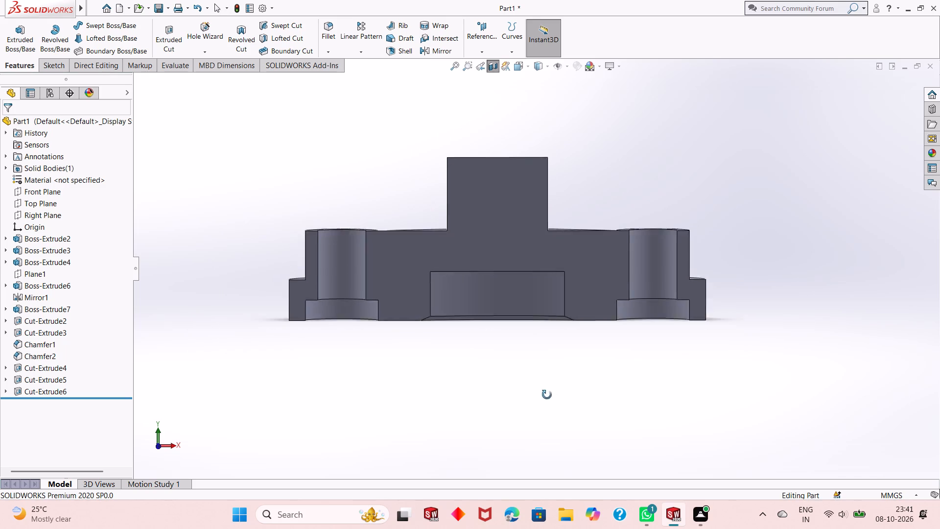
middle_click_drag(547, 395, 538, 408)
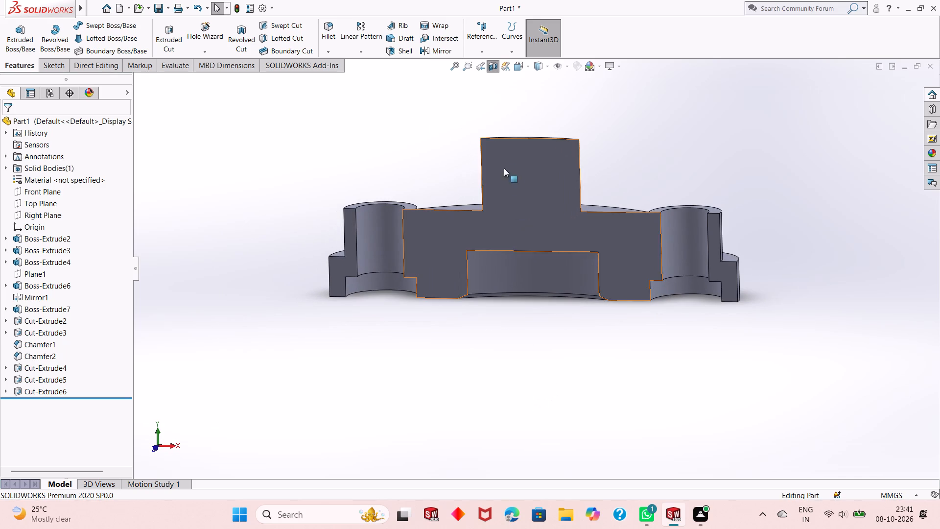
Section the cover parallel to the Front Plane at a -6 mm offset, examine the bore and ear holes in profile, and discard the section.
left_click(494, 68)
left_click(494, 67)
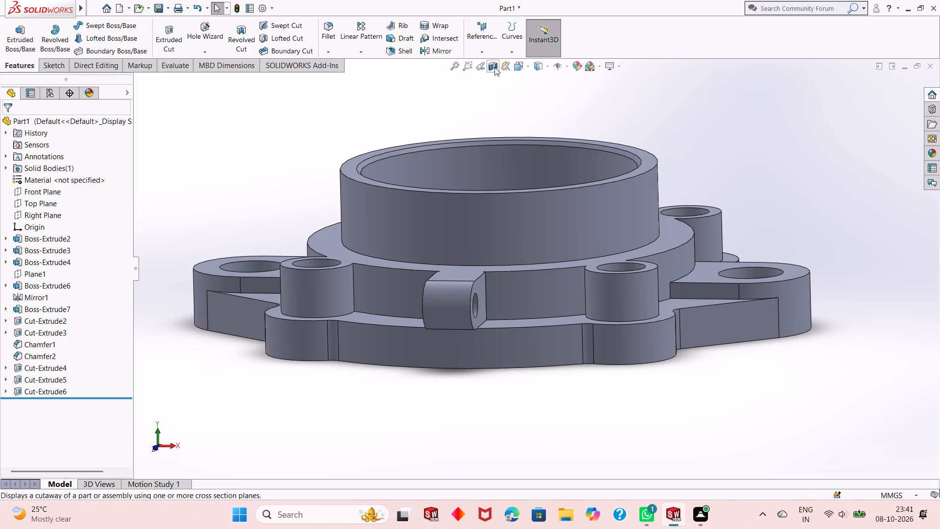
left_click(494, 67)
scroll(513, 134, "down", 3)
scroll(516, 141, "up", 3)
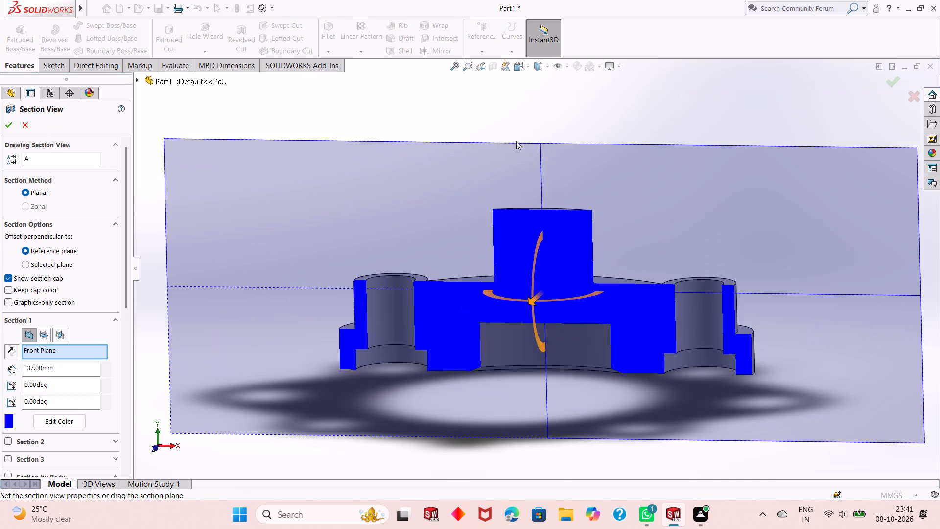
scroll(516, 150, "up", 1)
middle_click_drag(535, 184, 527, 220)
left_click_drag(533, 285, 527, 292)
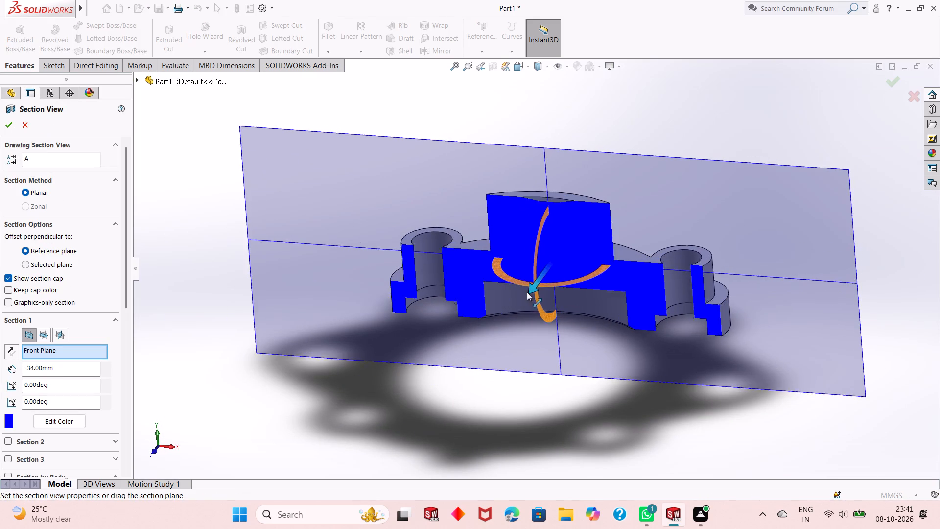
left_click_drag(527, 292, 503, 329)
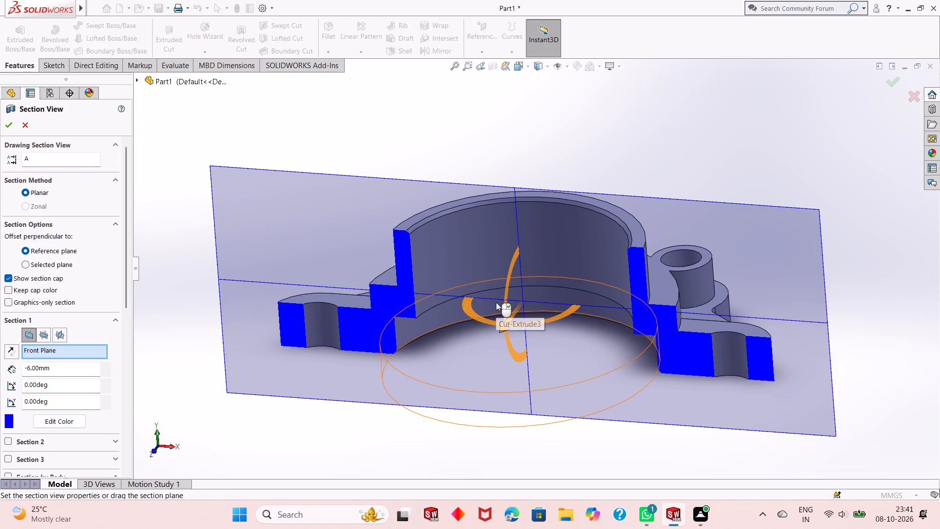
middle_click_drag(407, 415, 426, 385)
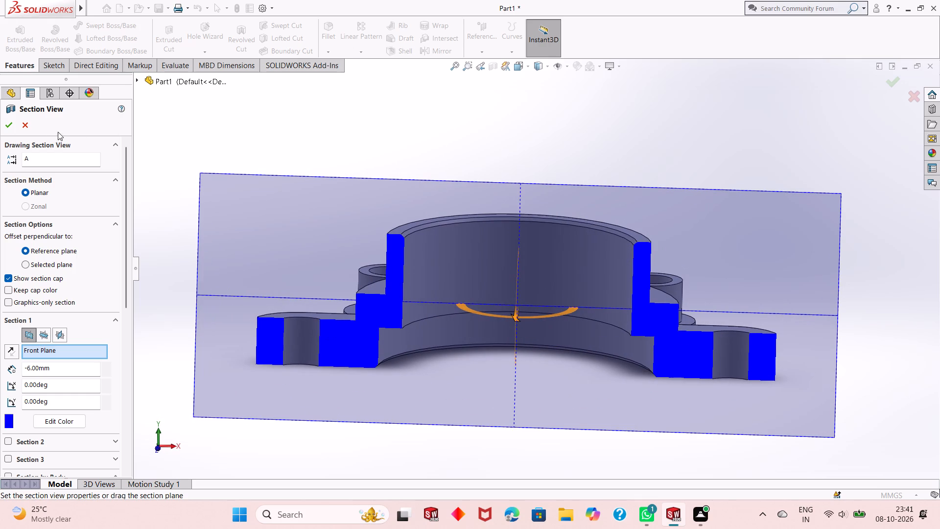
left_click(24, 128)
Set the whole part's appearance color to a crimson red.
scroll(420, 292, "up", 2)
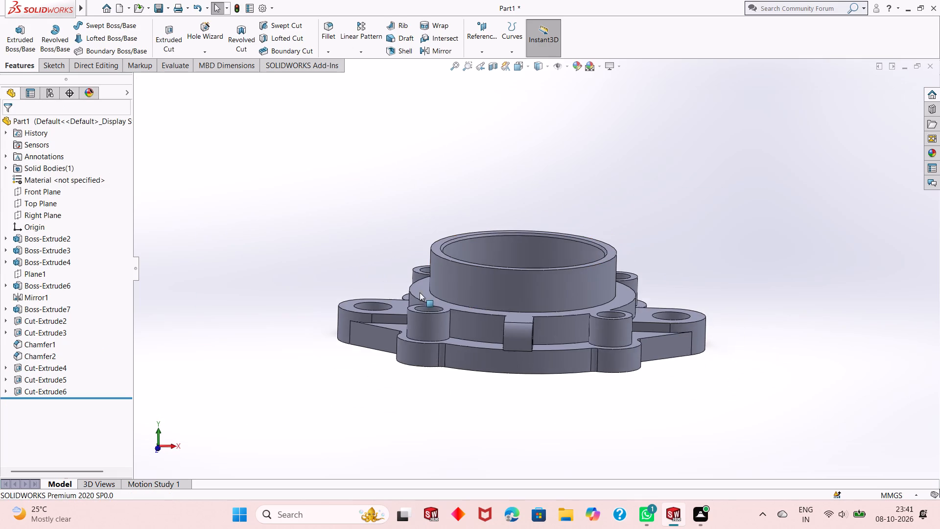
scroll(540, 324, "up", 1)
middle_click_drag(602, 300, 584, 376)
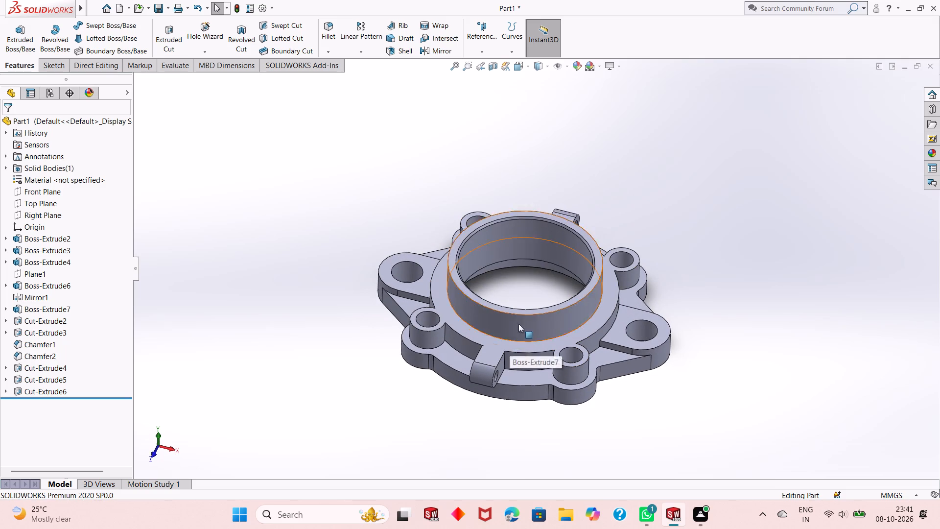
left_click(575, 70)
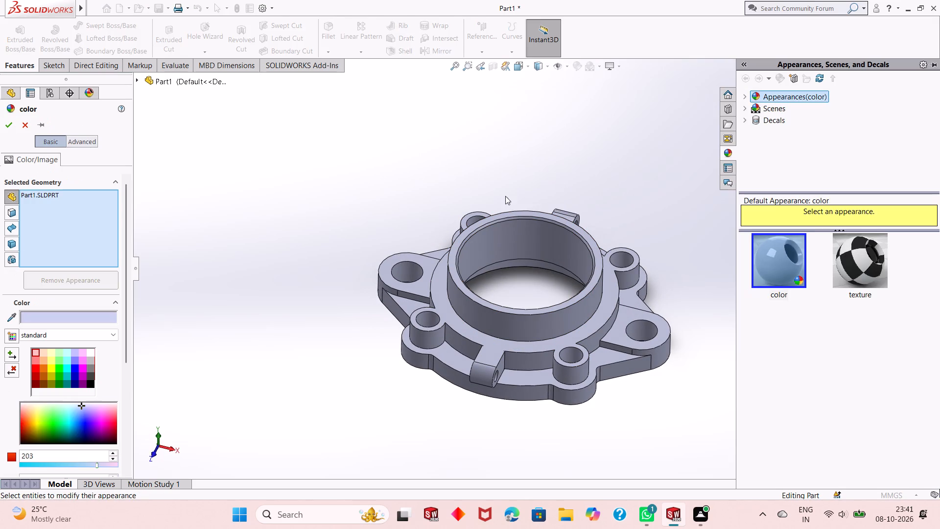
left_click(29, 427)
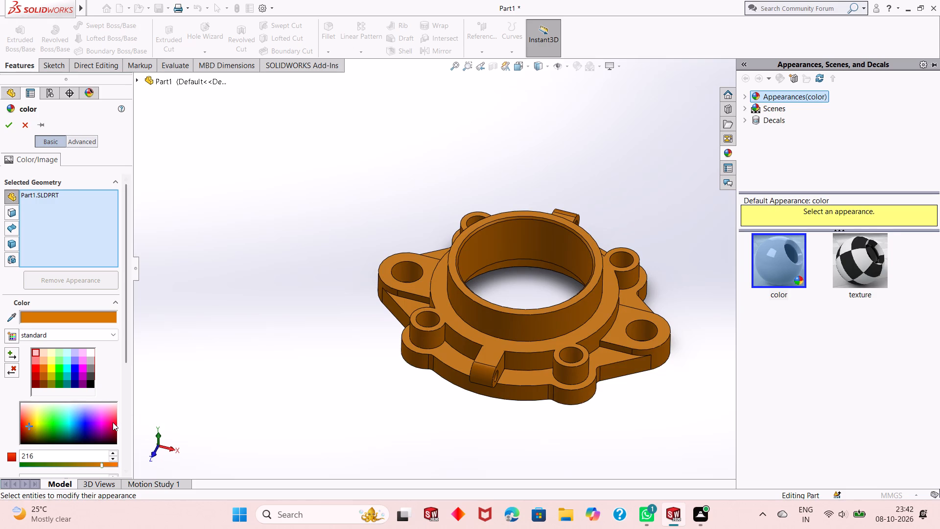
left_click(112, 421)
left_click(111, 420)
left_click(109, 421)
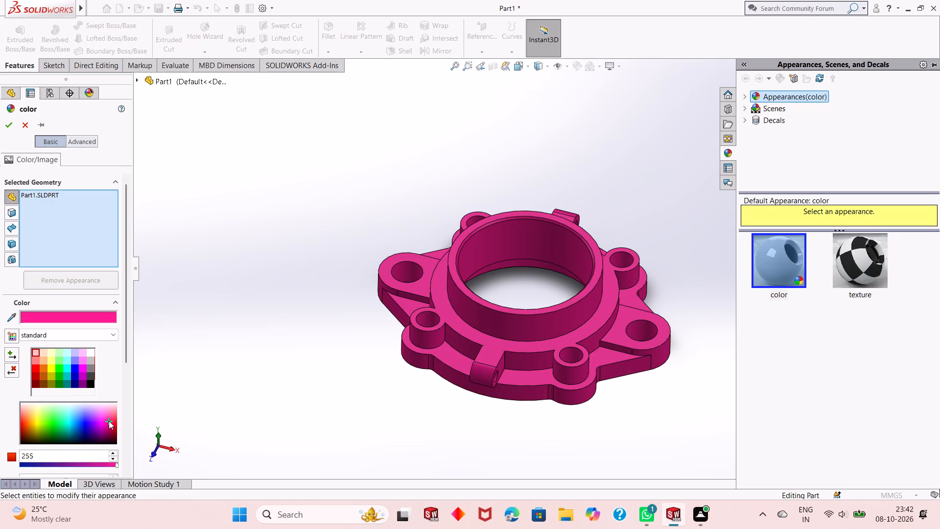
left_click(113, 428)
left_click(114, 424)
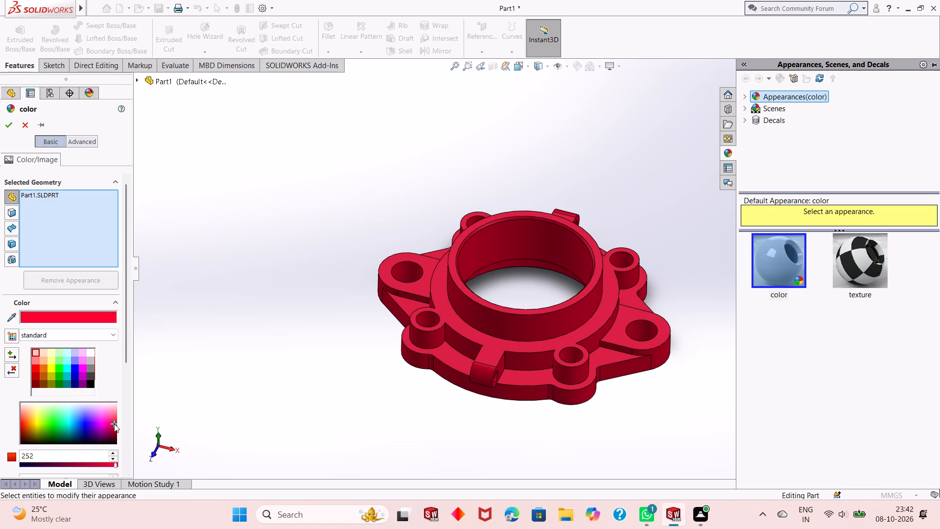
left_click(8, 129)
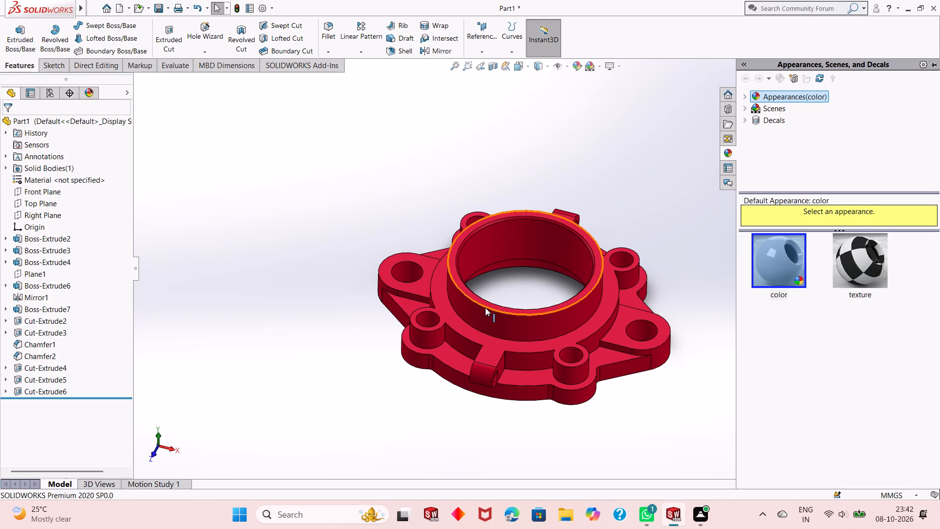
Open the Metal category in the appearance library.
scroll(485, 308, "up", 2)
scroll(641, 343, "down", 4)
middle_click_drag(367, 303, 364, 262)
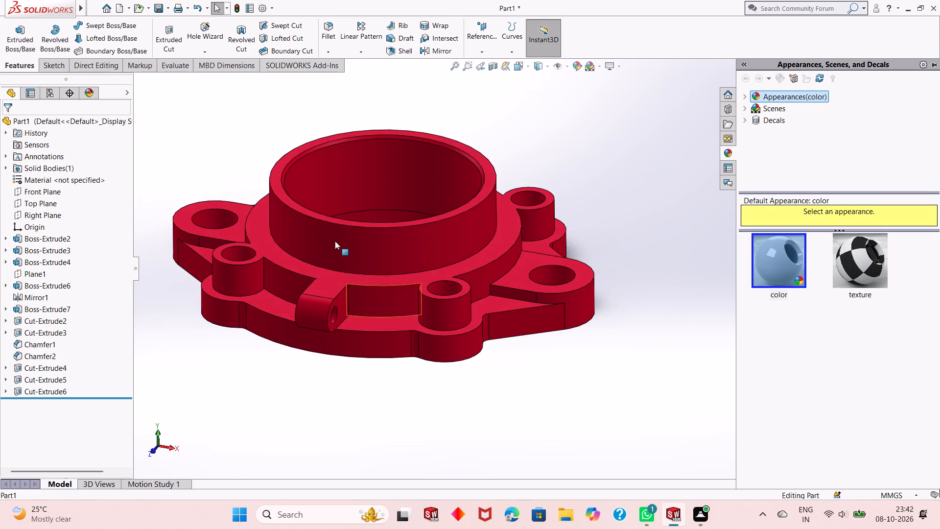
scroll(316, 230, "down", 4)
middle_click_drag(405, 273, 399, 296)
scroll(396, 309, "up", 4)
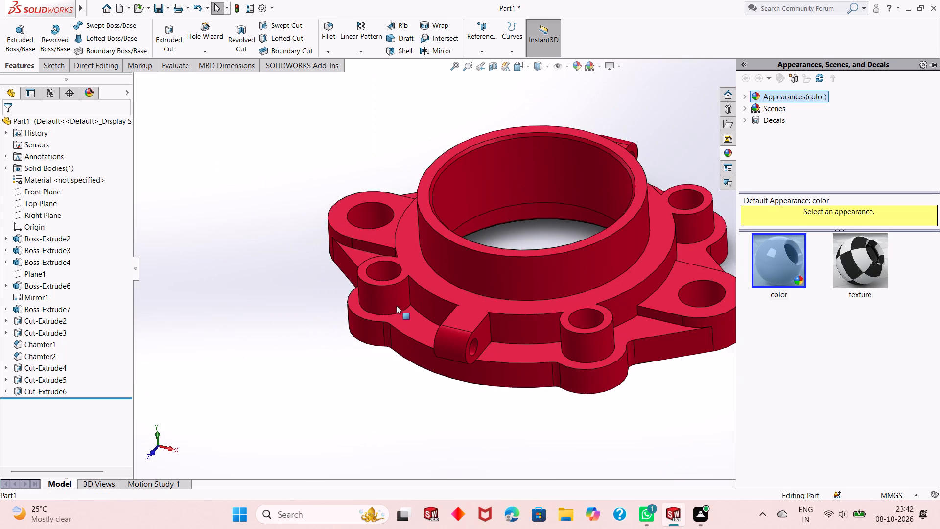
left_click(747, 98)
left_click(782, 123)
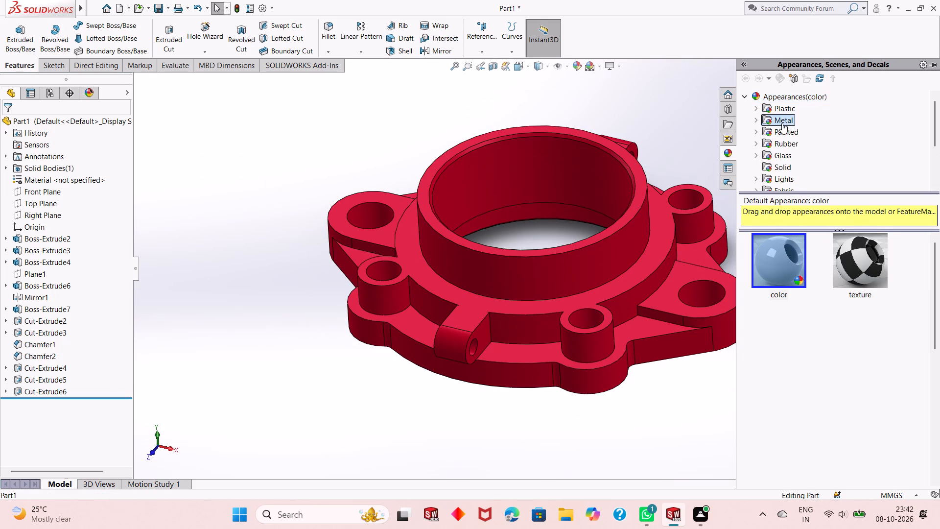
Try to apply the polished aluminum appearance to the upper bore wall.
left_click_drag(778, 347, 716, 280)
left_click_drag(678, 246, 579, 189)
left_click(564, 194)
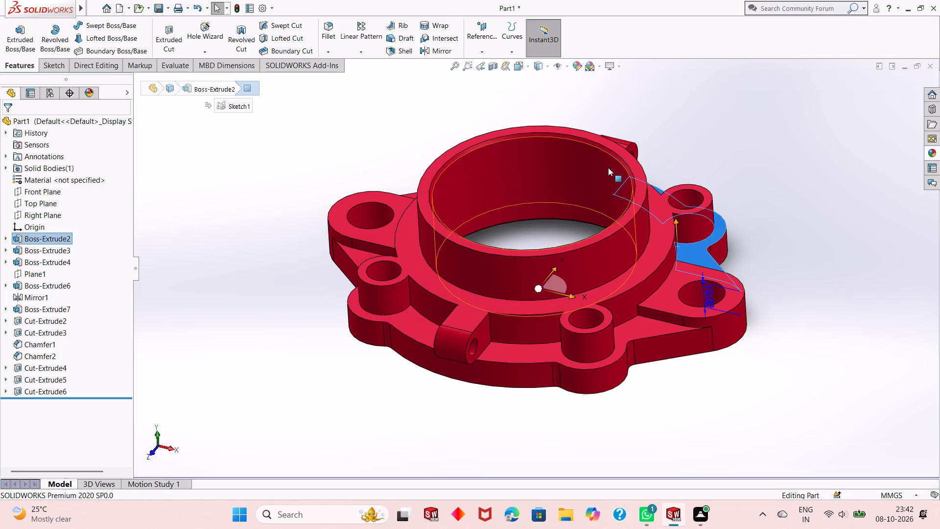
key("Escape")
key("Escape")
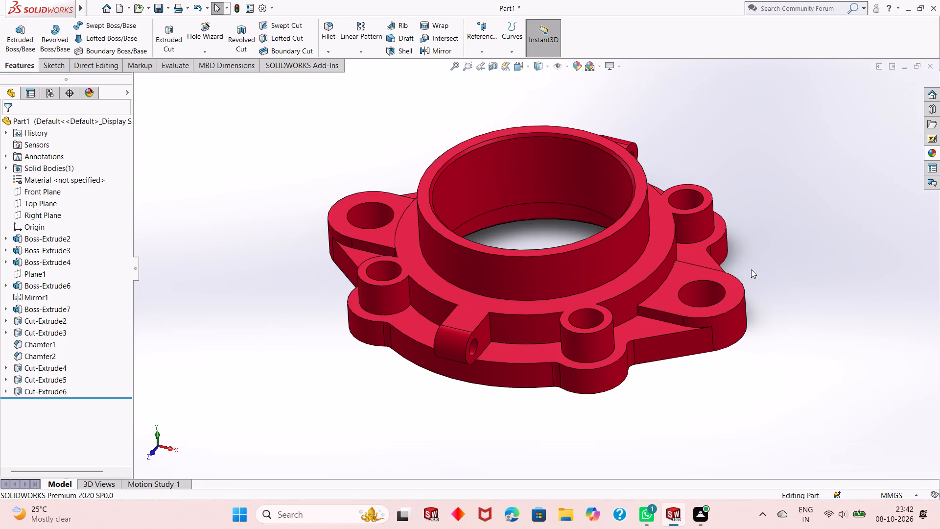
Apply the polished aluminum appearance to the upper bore's cut feature, Cut-Extrude2.
scroll(548, 277, "up", 2)
scroll(596, 267, "down", 3)
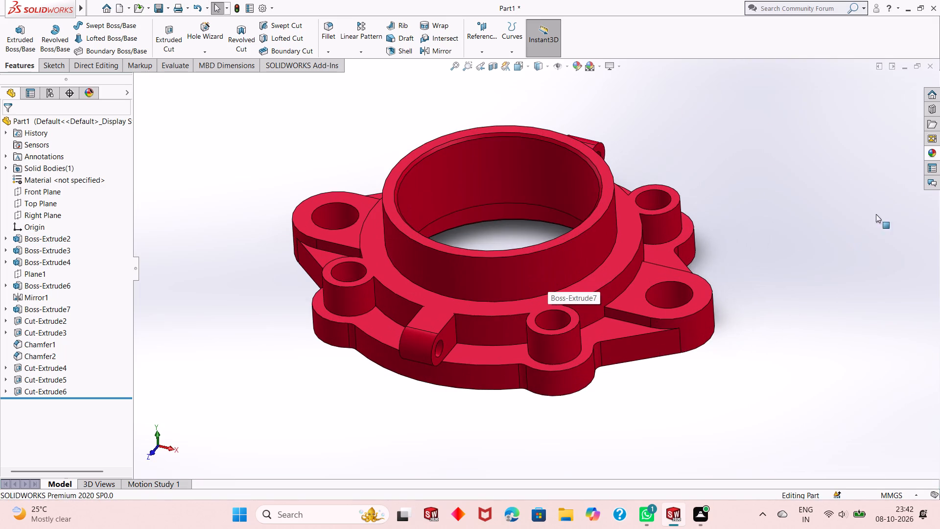
left_click(932, 151)
left_click_drag(777, 345, 710, 280)
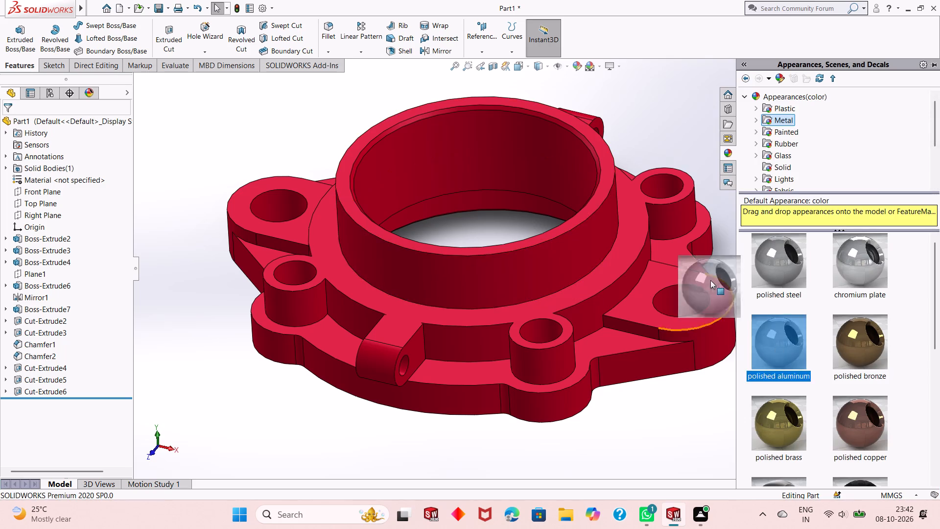
left_click_drag(710, 280, 574, 167)
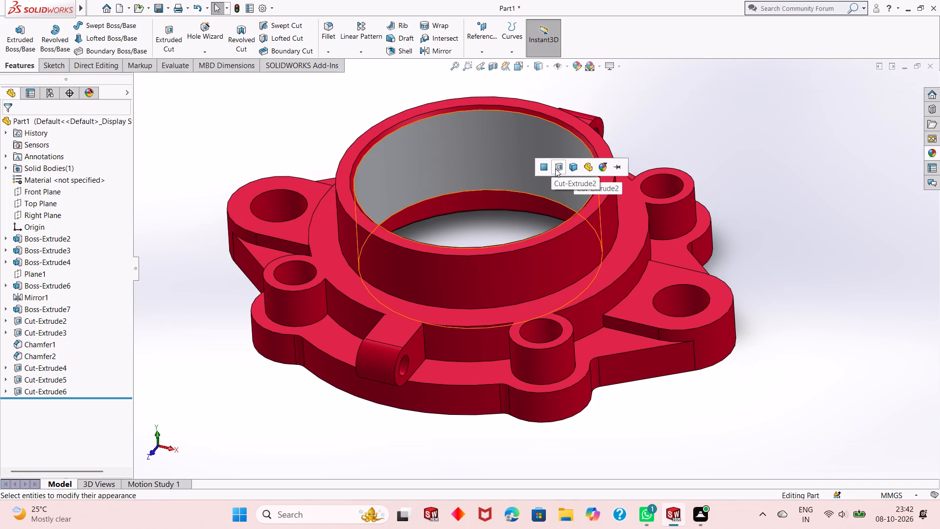
left_click(556, 168)
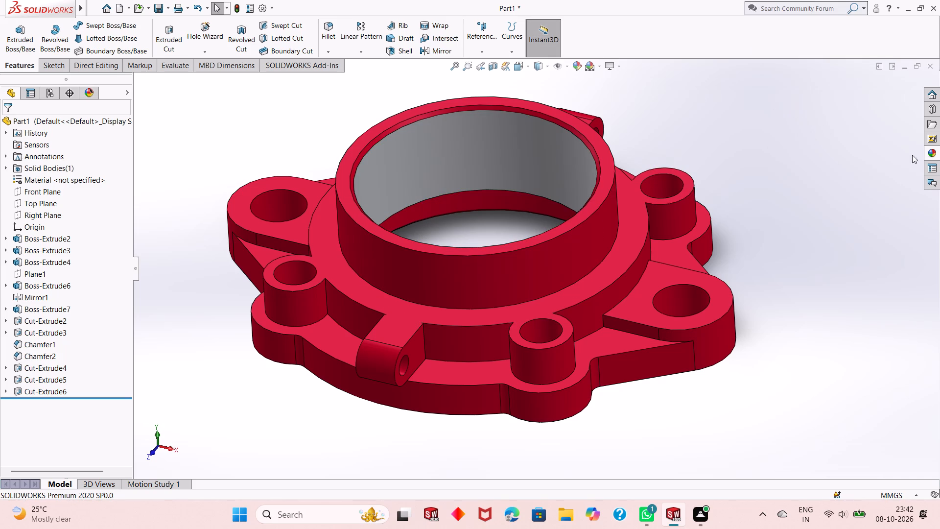
Apply the polished aluminum appearance to the wider lower bore's cut feature, Cut-Extrude3.
left_click(928, 154)
left_click_drag(777, 334, 708, 270)
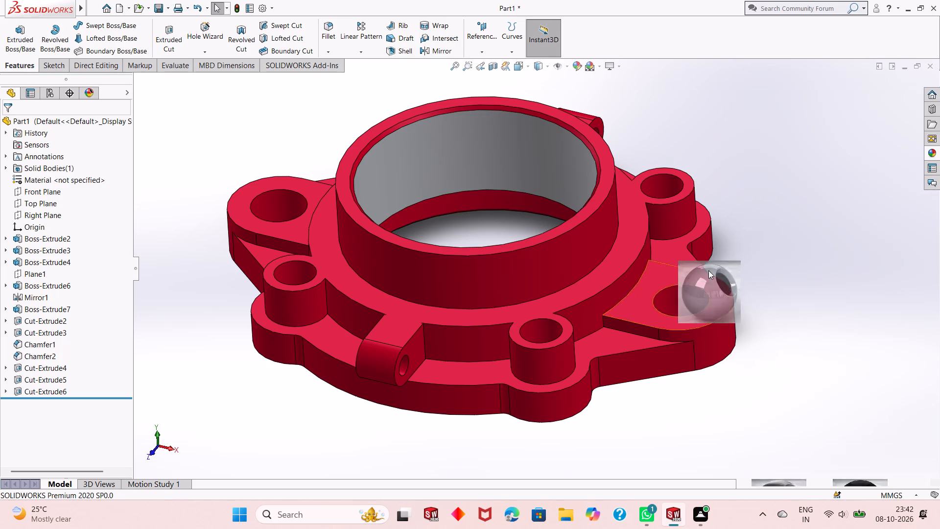
left_click_drag(708, 270, 507, 205)
left_click(507, 205)
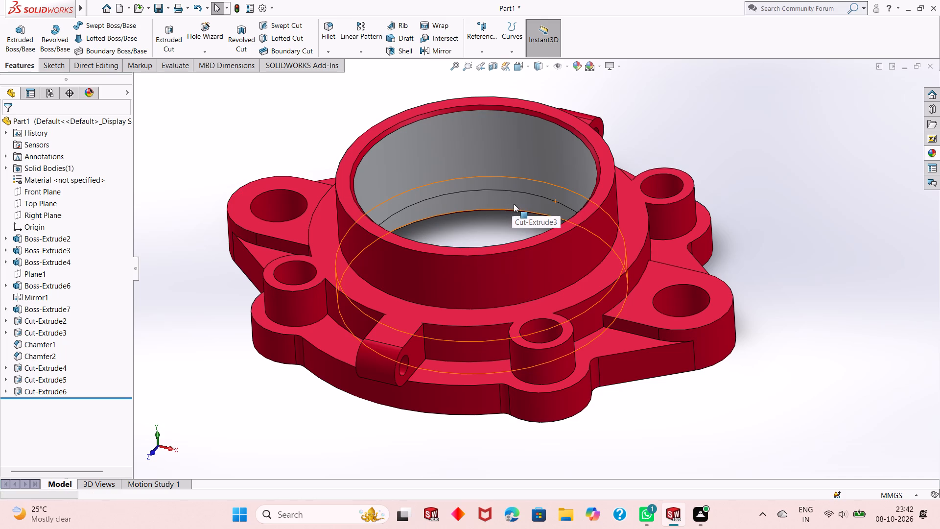
Apply the polished aluminum appearance to the chamfer on the boss's upper bore rim.
middle_click_drag(515, 210, 532, 92)
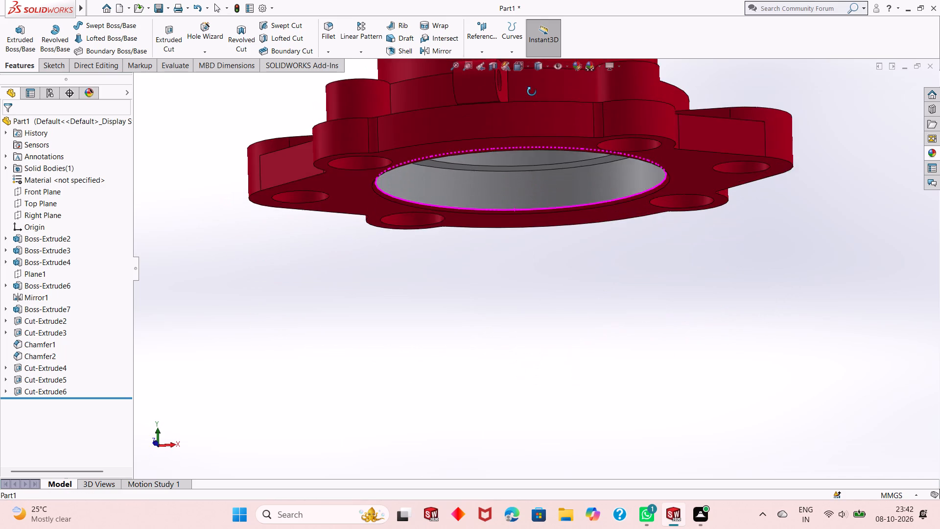
middle_click_drag(532, 92, 523, 190)
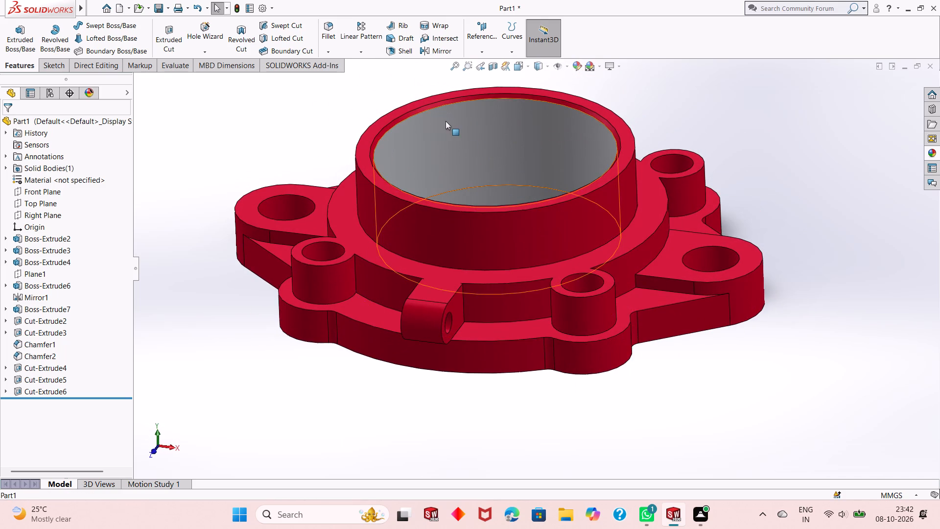
scroll(441, 117, "down", 2)
left_click(931, 152)
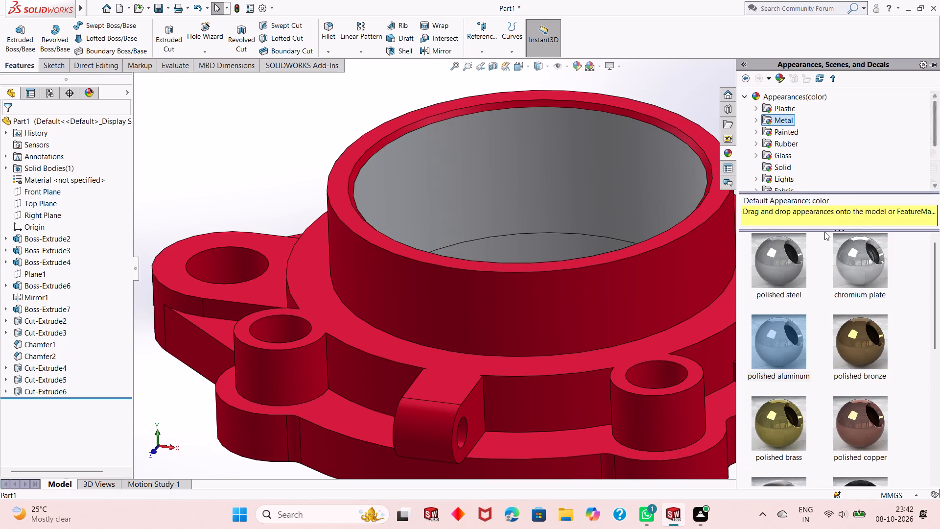
left_click_drag(775, 336, 681, 138)
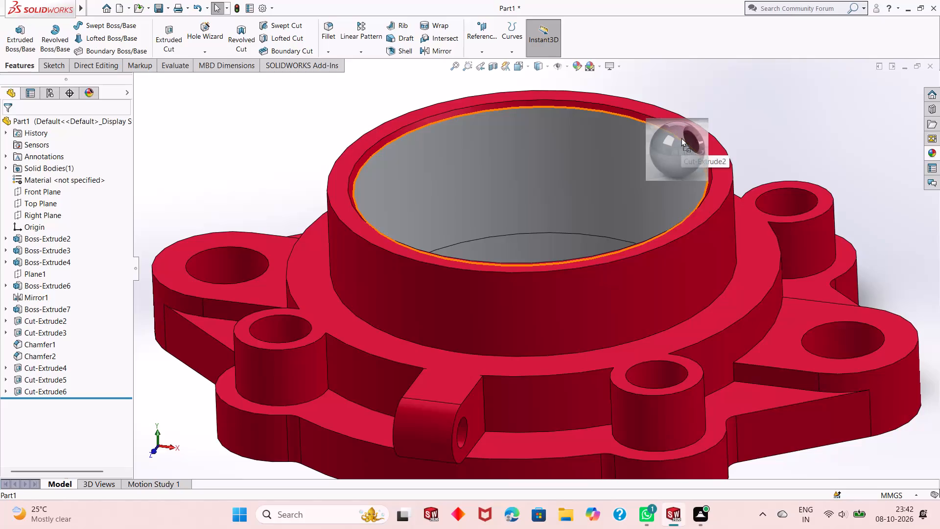
left_click_drag(681, 138, 683, 134)
left_click(683, 134)
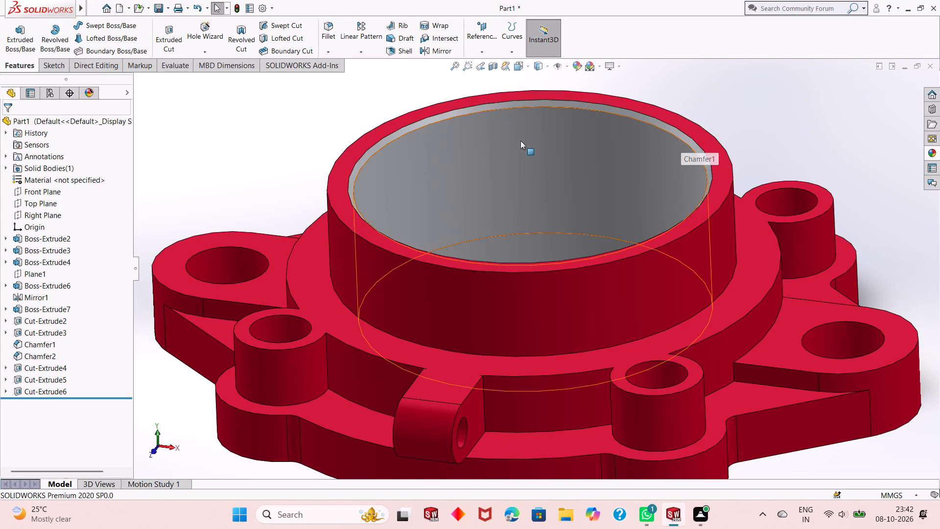
Apply the polished aluminum appearance to the chamfer feature on the bore's bottom edge, Chamfer2.
scroll(514, 142, "up", 1)
scroll(526, 229, "up", 4)
scroll(522, 383, "down", 4)
middle_click_drag(531, 381, 542, 331)
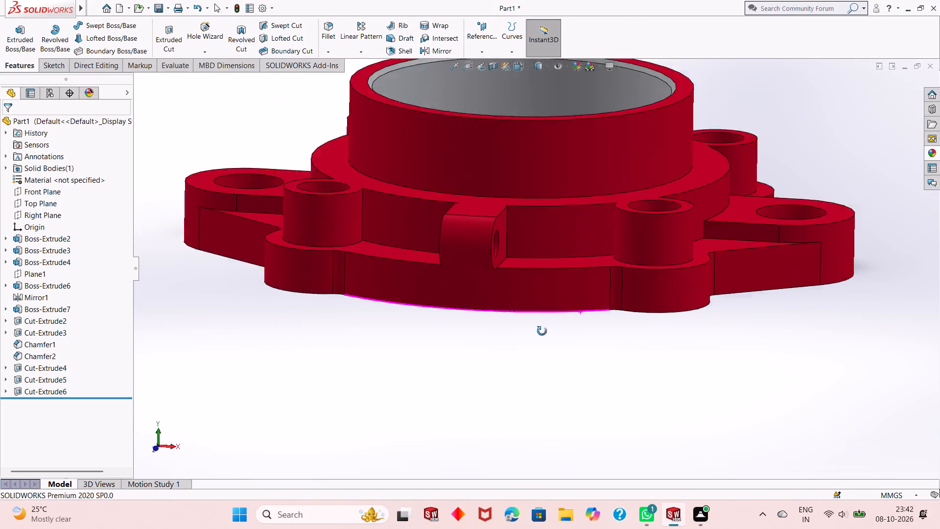
middle_click_drag(542, 331, 542, 287)
scroll(410, 363, "down", 5)
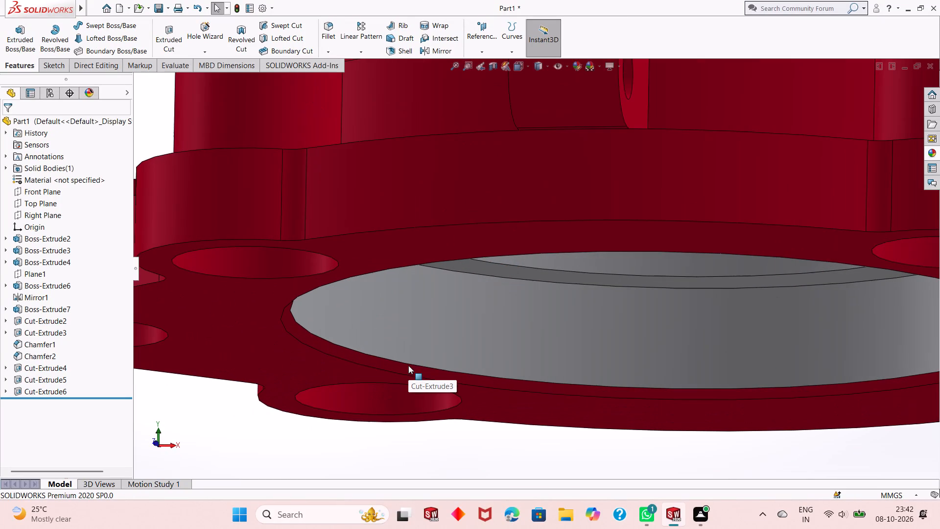
scroll(408, 365, "up", 1)
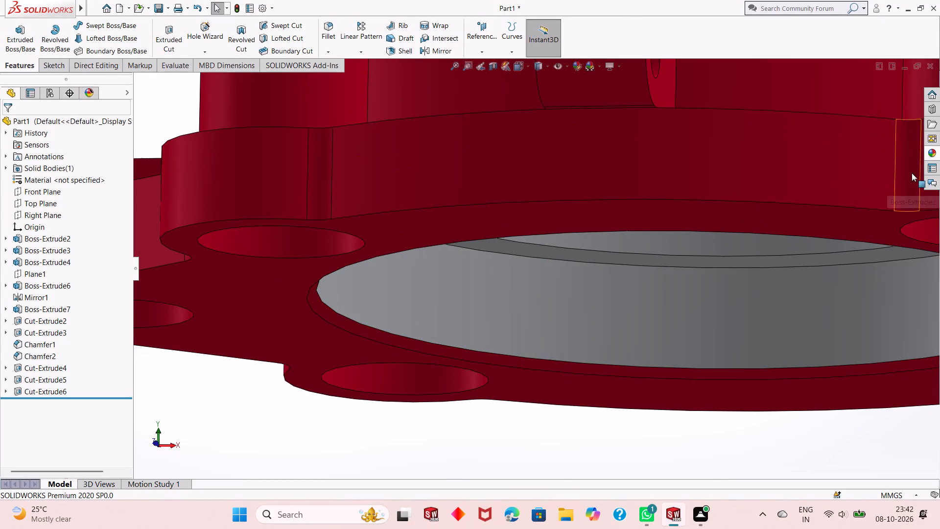
left_click(927, 150)
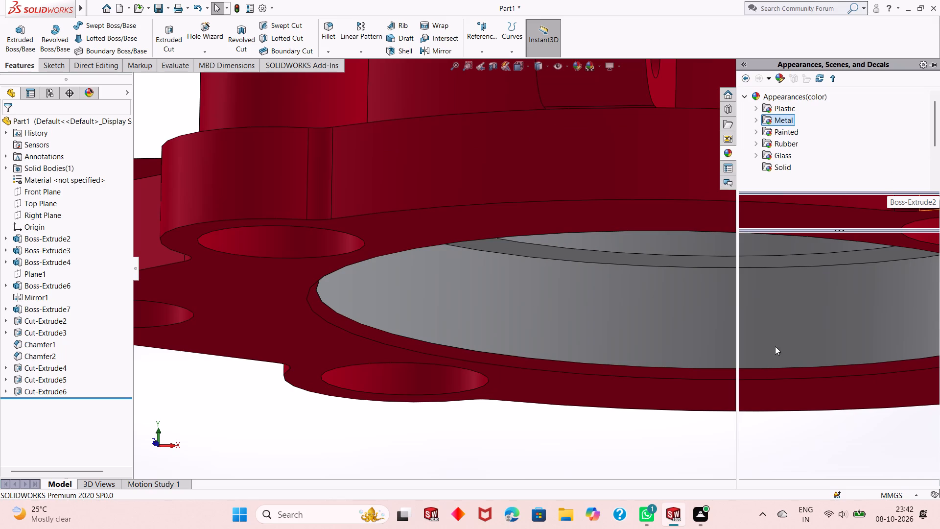
left_click_drag(775, 346, 495, 359)
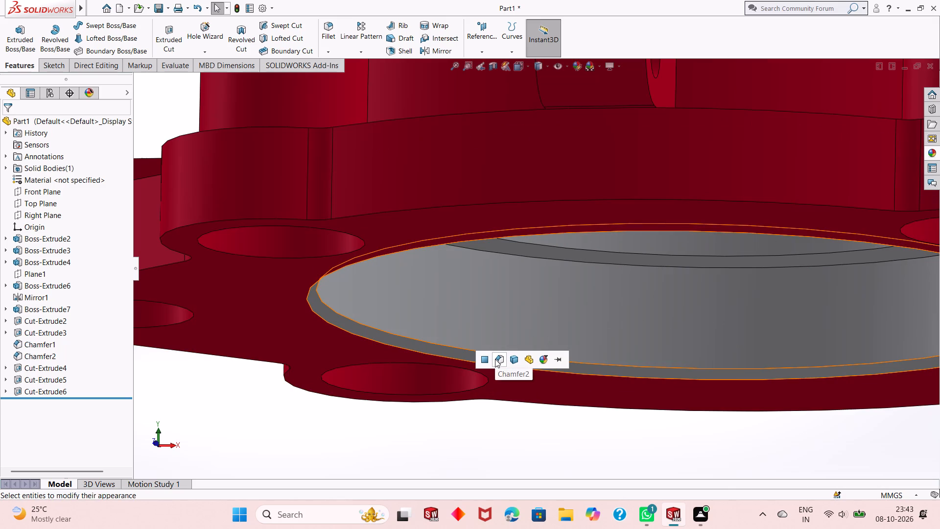
left_click(495, 359)
scroll(544, 320, "up", 2)
middle_click_drag(544, 319, 552, 289)
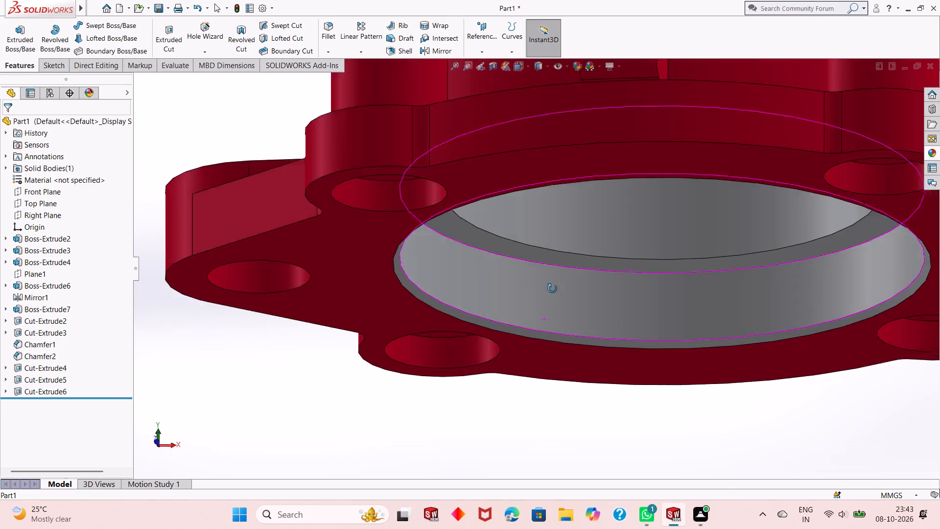
middle_click_drag(552, 289, 498, 340)
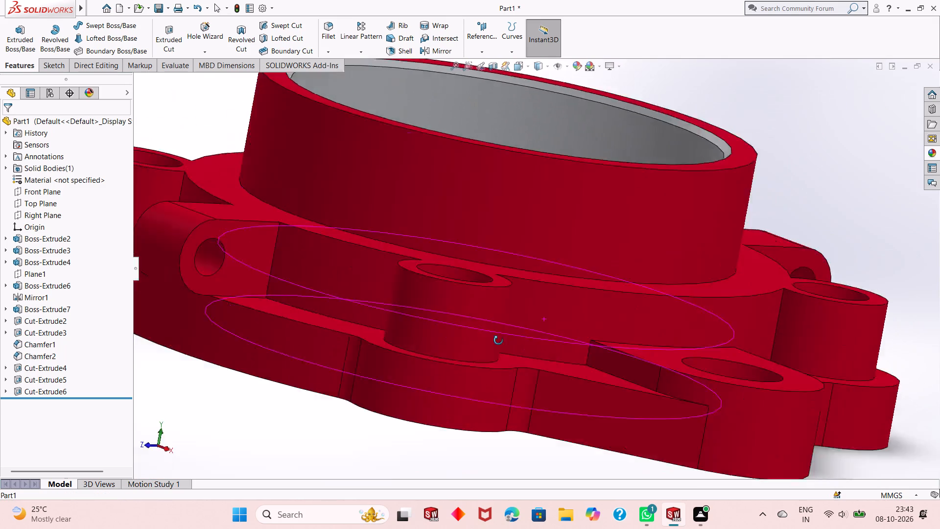
Undo the last three polished aluminum applications, on both chamfers and the wider lower bore's cut feature.
middle_click_drag(498, 340, 518, 282)
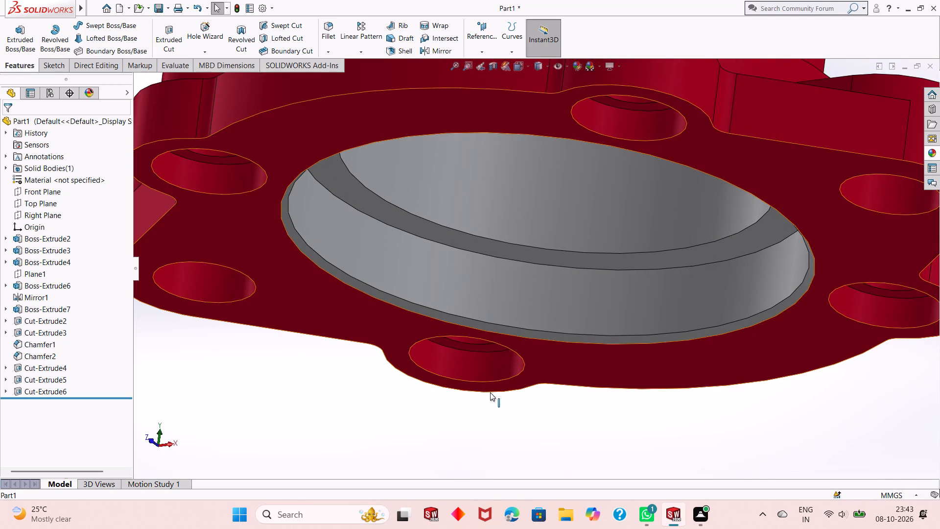
key("ctrl+z")
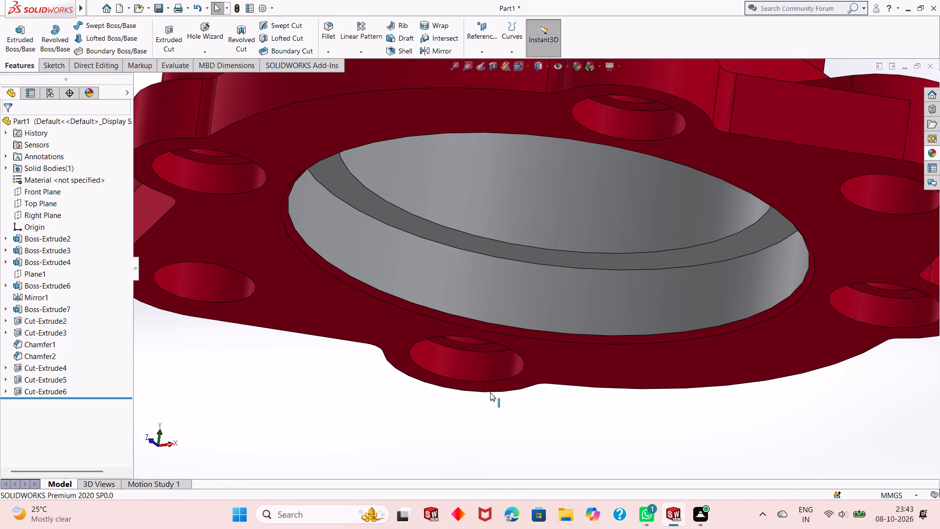
key("ctrl+z")
key("ctrl+z")
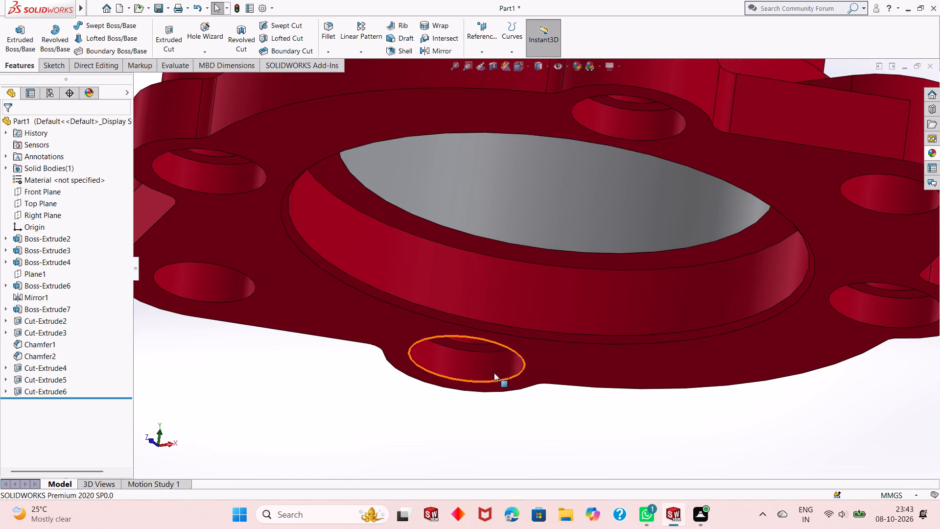
Apply the polished aluminum appearance to only the cylindrical face of the wider lower bore.
left_click(930, 151)
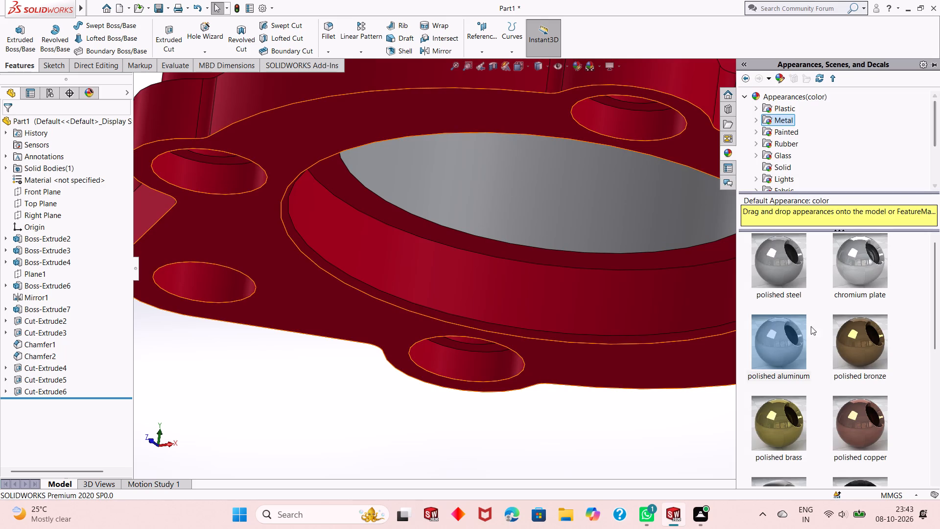
left_click_drag(784, 338, 610, 298)
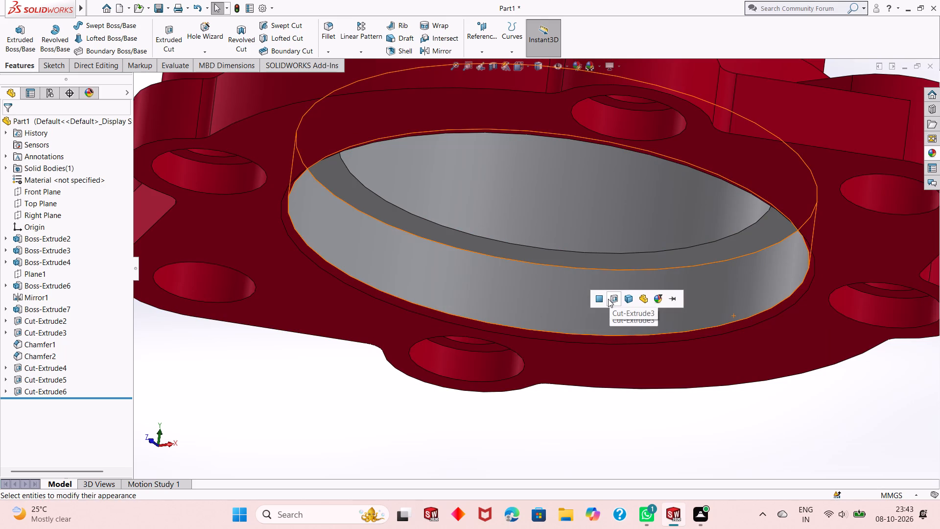
left_click(601, 299)
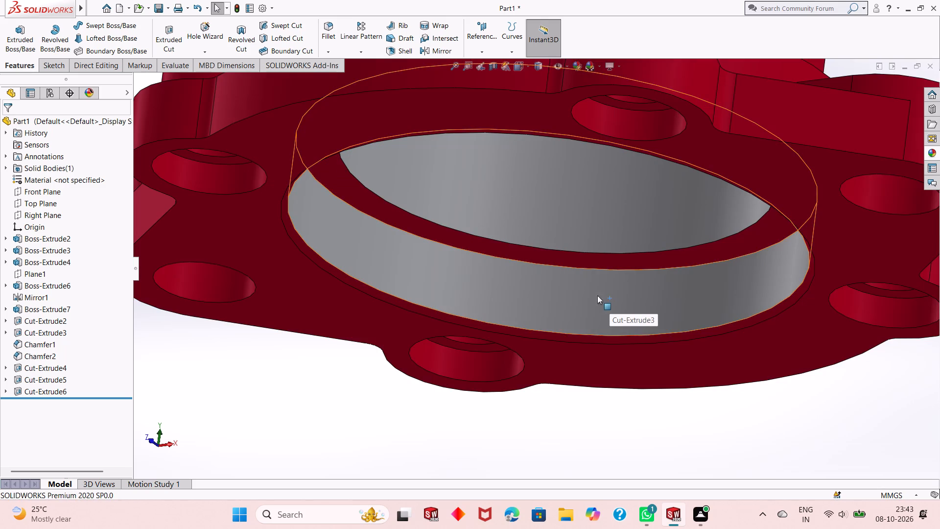
Apply the polished aluminum appearance to the chamfer feature on the bore's bottom edge, Chamfer2.
scroll(524, 267, "up", 1)
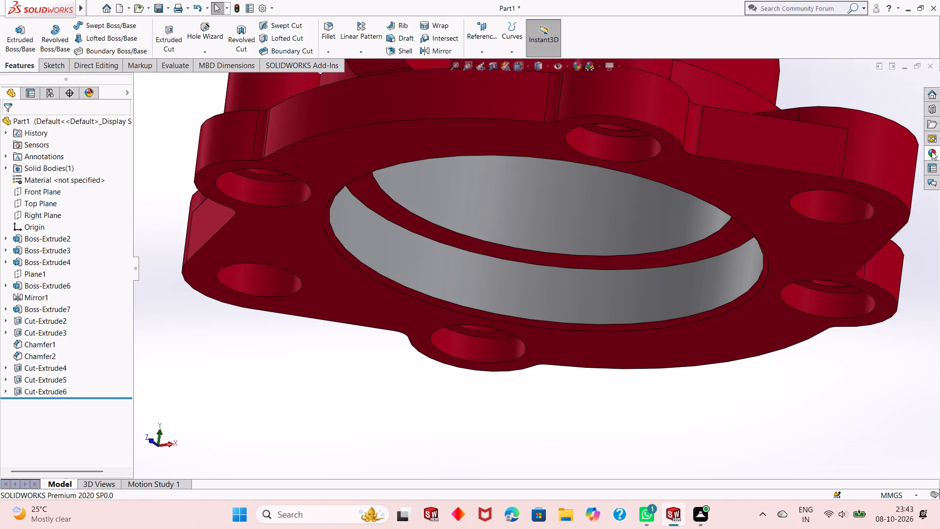
left_click(932, 151)
left_click_drag(770, 352, 636, 331)
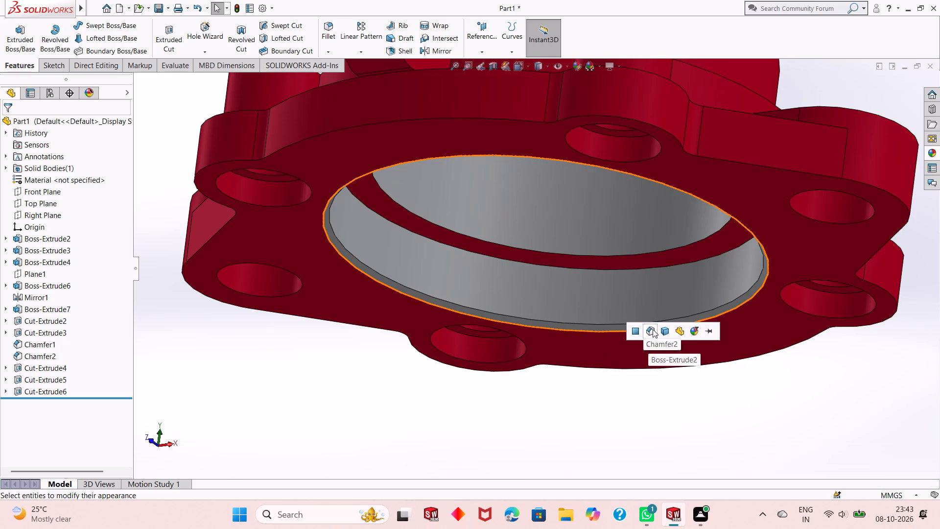
left_click(653, 329)
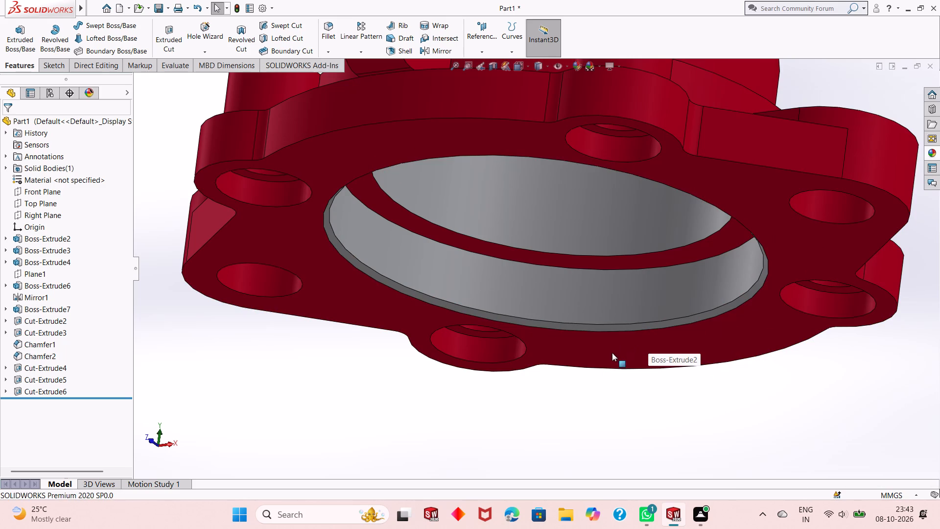
Apply the polished aluminum appearance to the cut feature of the holes through the round flange bosses, Cut-Extrude4.
scroll(590, 373, "up", 3)
middle_click_drag(579, 226, 547, 323)
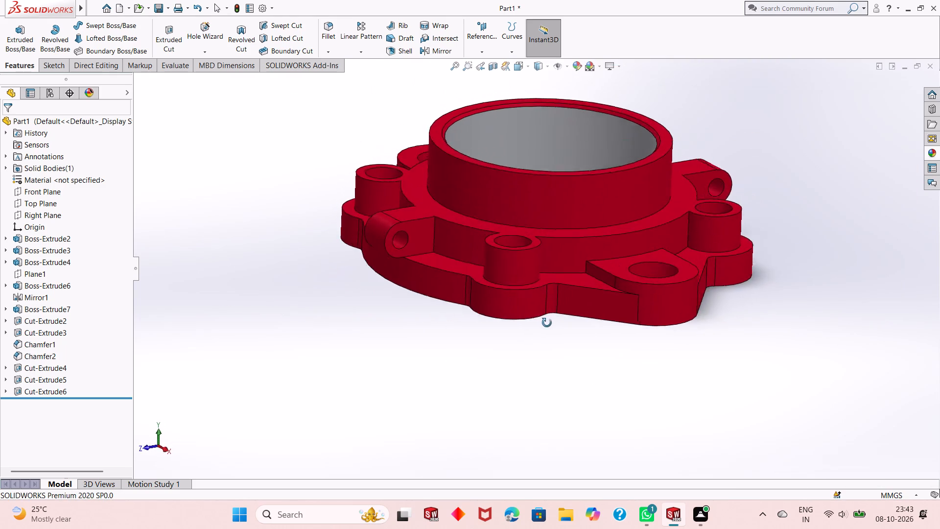
middle_click_drag(547, 323, 529, 383)
scroll(501, 314, "down", 3)
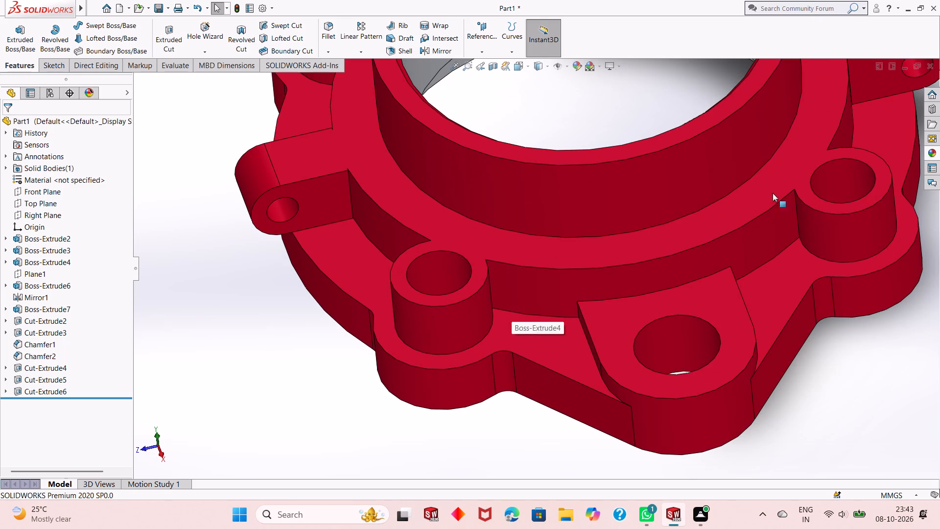
left_click(936, 155)
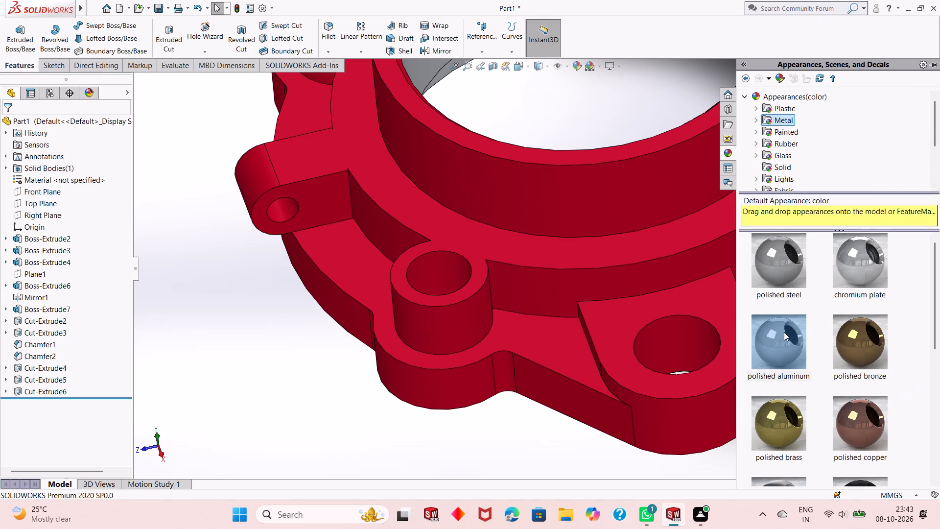
left_click_drag(782, 333, 428, 268)
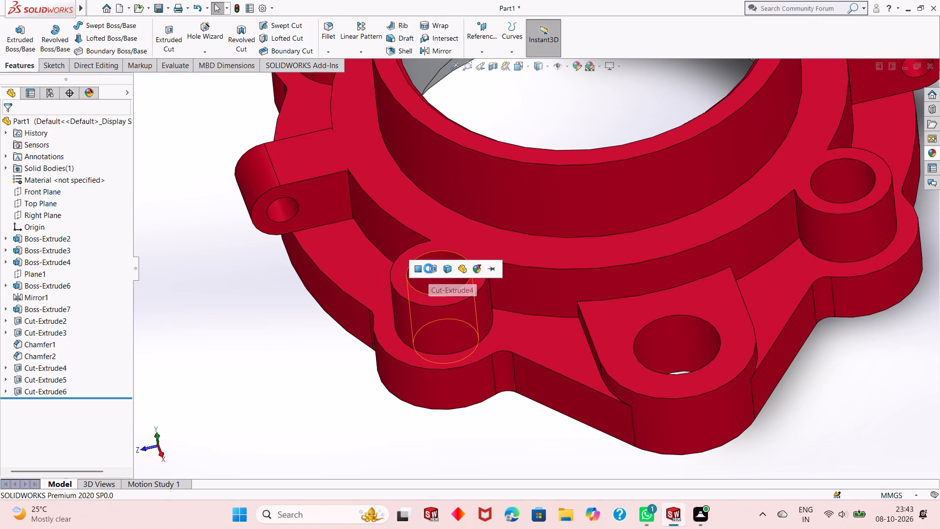
left_click(428, 268)
Apply the polished aluminum appearance to the cut feature of the larger holes in the pointed flange corners, Cut-Extrude6.
scroll(474, 276, "up", 2)
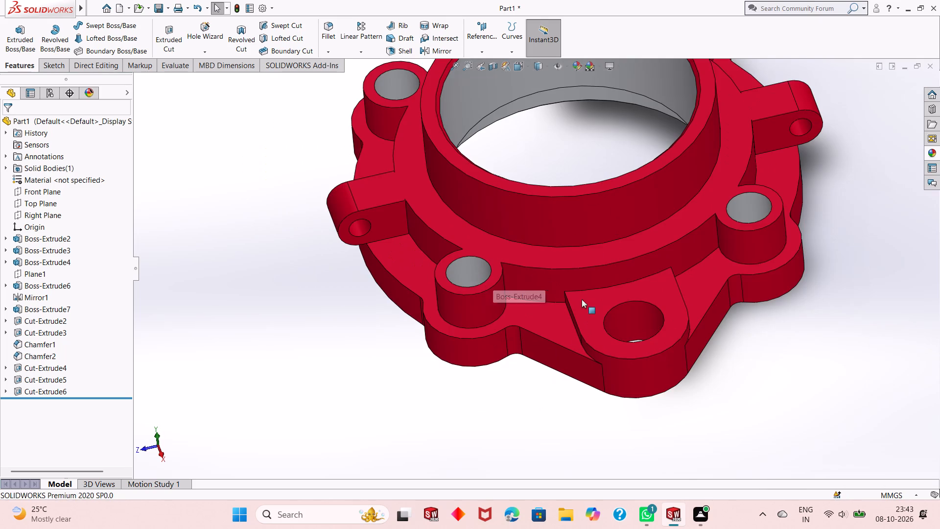
left_click(935, 153)
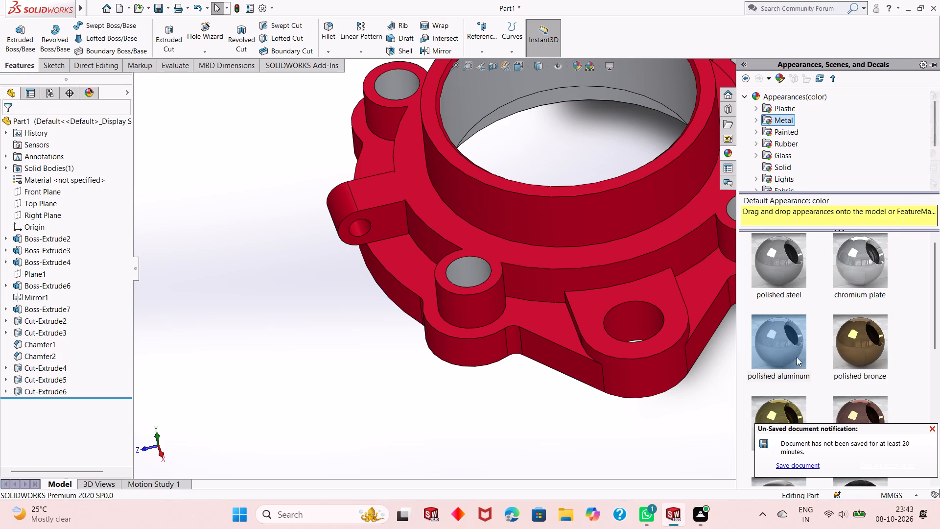
left_click_drag(777, 355, 632, 332)
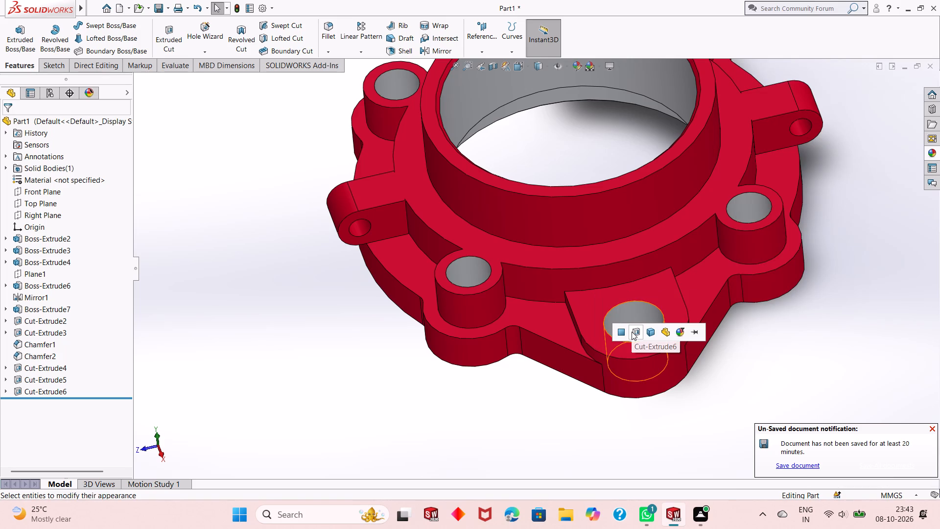
left_click(632, 332)
Apply the polished aluminum appearance to only the hole face in one side ear, Boss-Extrude6.
scroll(388, 256, "down", 4)
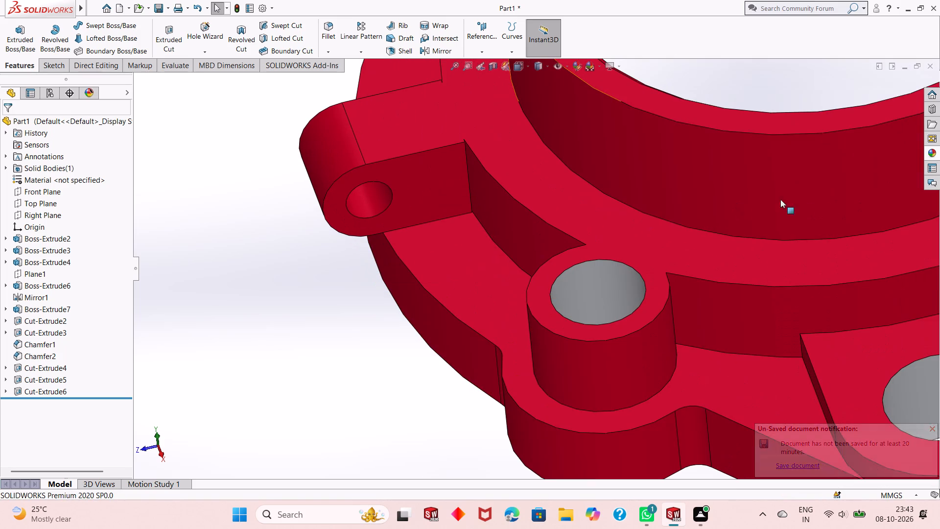
left_click(935, 155)
left_click_drag(788, 350, 406, 231)
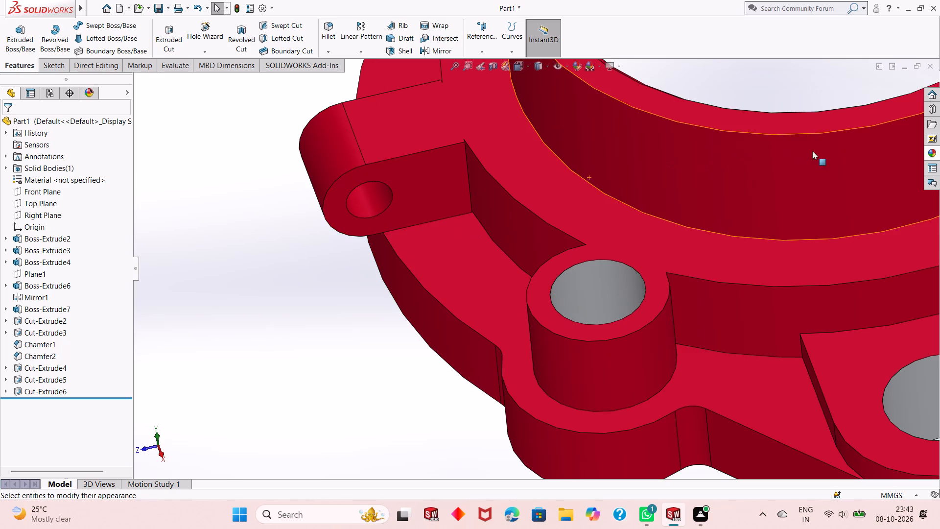
left_click(935, 152)
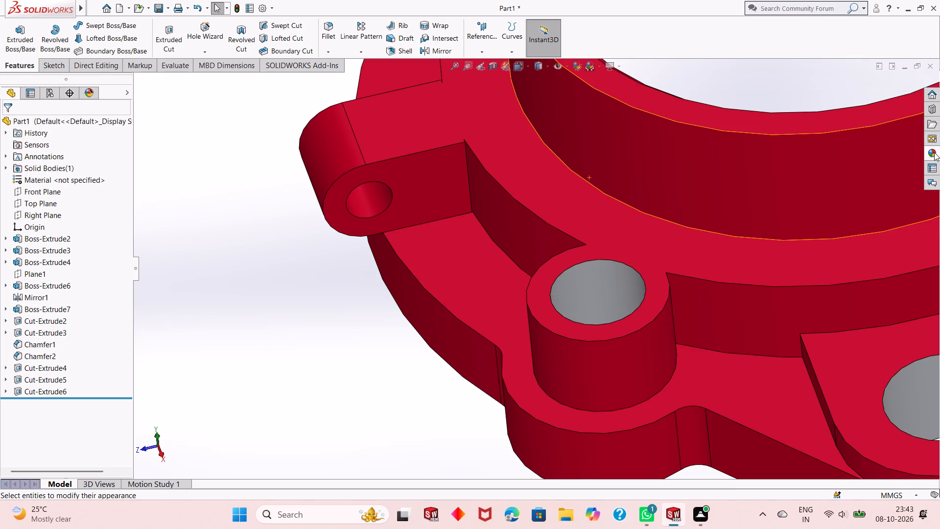
left_click_drag(791, 332, 367, 168)
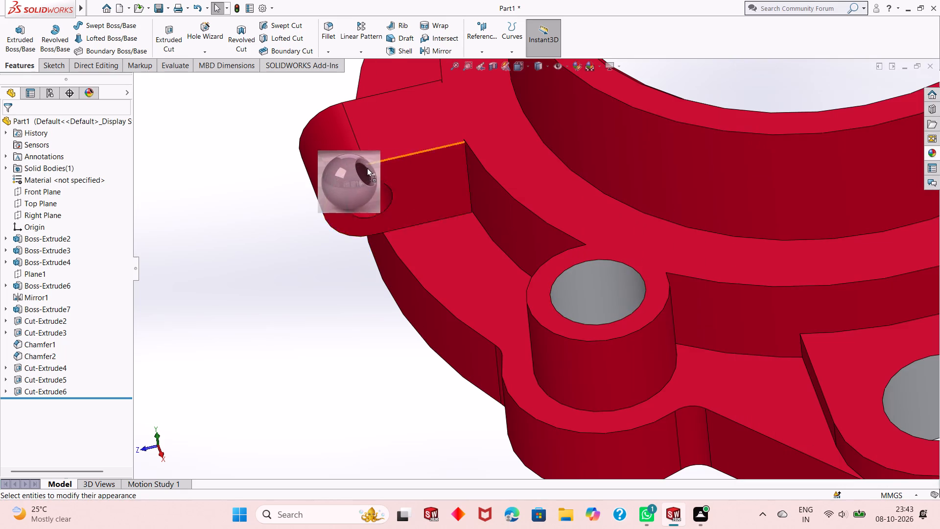
left_click_drag(367, 168, 371, 203)
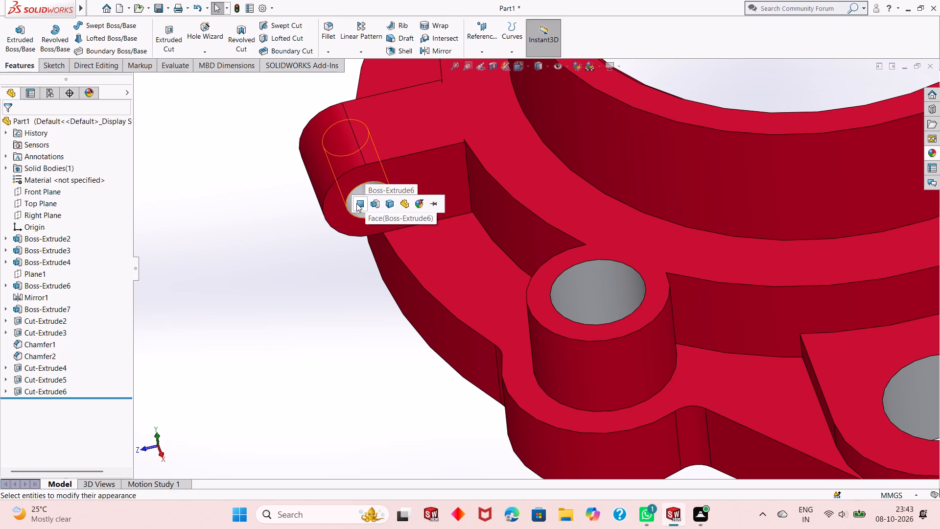
left_click(356, 203)
Apply the polished aluminum appearance to the hole face in the opposite side ear.
scroll(457, 203, "up", 6)
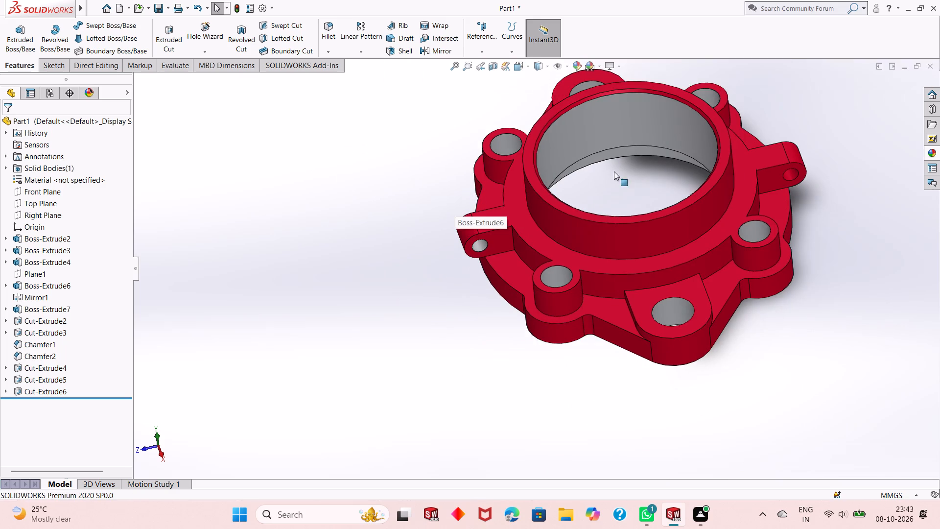
scroll(822, 156, "down", 4)
scroll(612, 240, "down", 4)
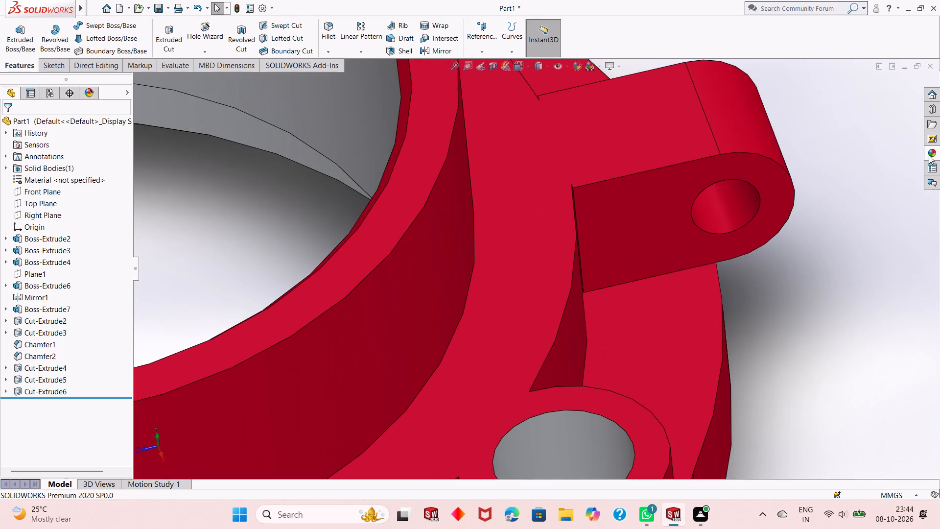
left_click(932, 153)
left_click_drag(785, 336, 725, 198)
left_click(725, 198)
Apply the polished aluminum appearance to only the cylindrical wall of one boss hole's counterbore on the flange underside.
scroll(532, 262, "up", 7)
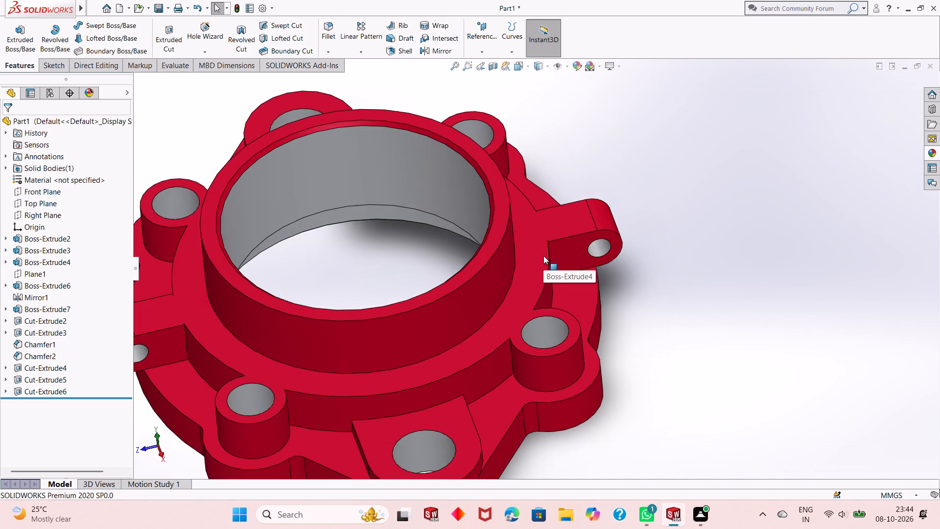
scroll(543, 256, "up", 1)
middle_click_drag(459, 364, 459, 326)
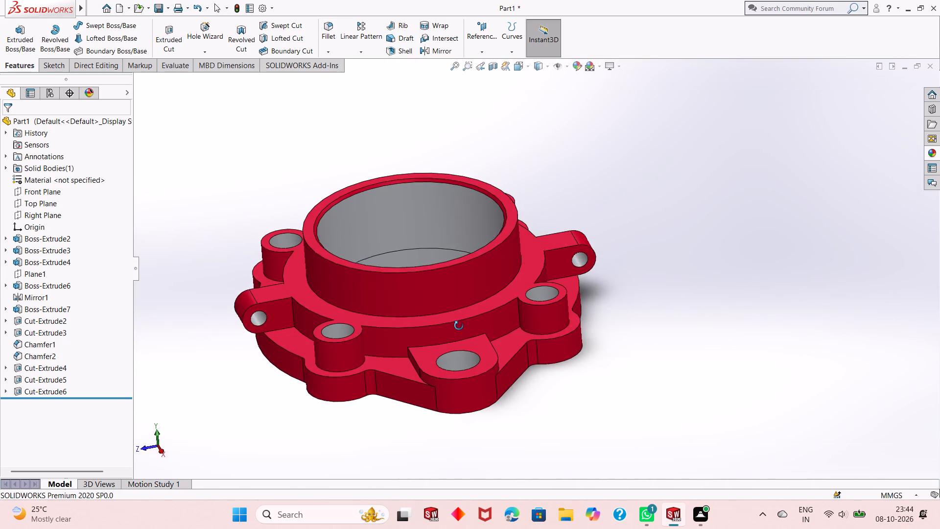
middle_click_drag(459, 326, 483, 376)
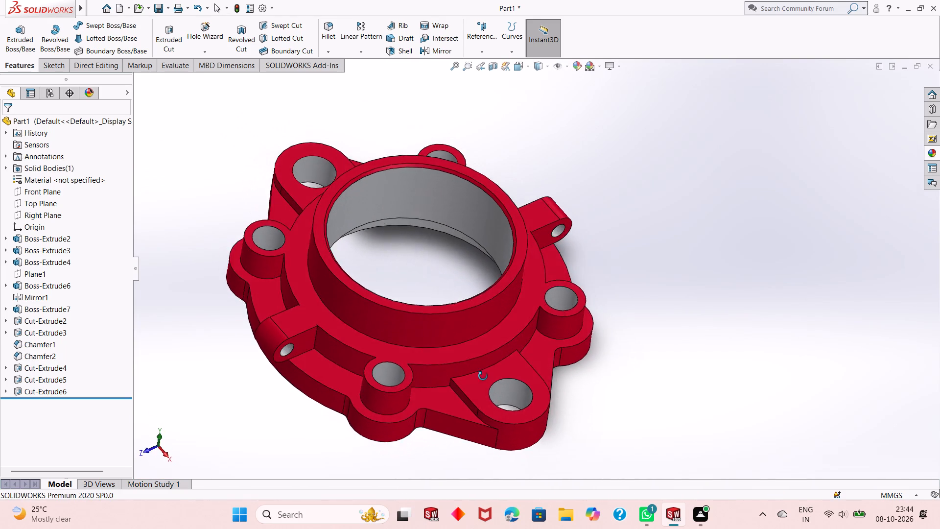
middle_click_drag(483, 376, 500, 153)
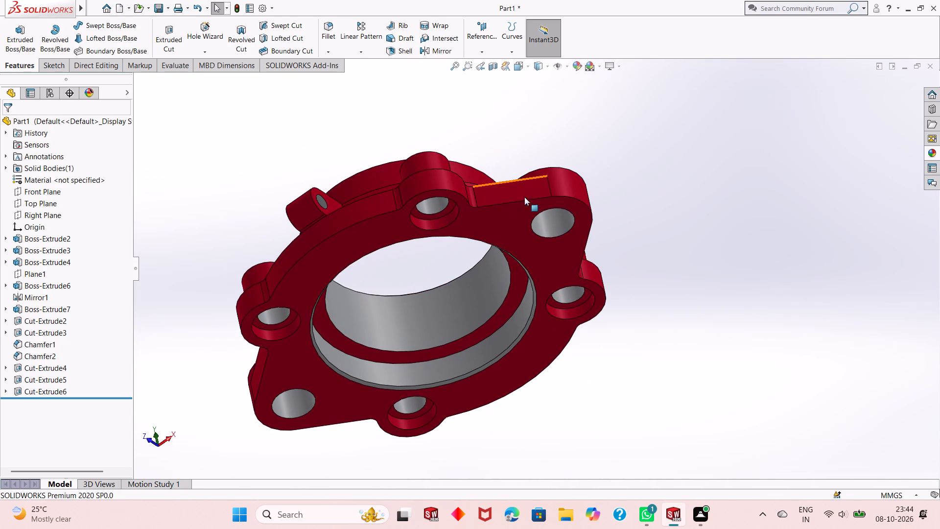
scroll(412, 220, "down", 3)
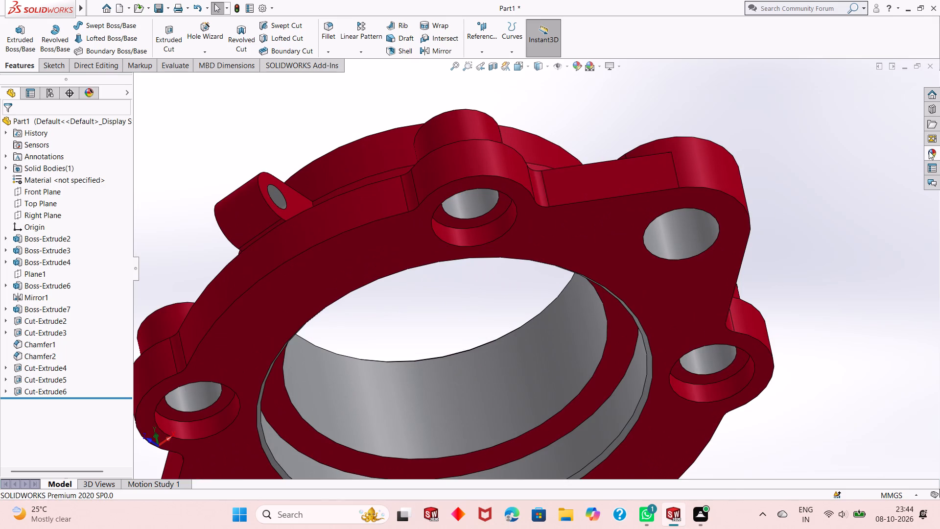
left_click(929, 150)
left_click_drag(770, 353, 486, 243)
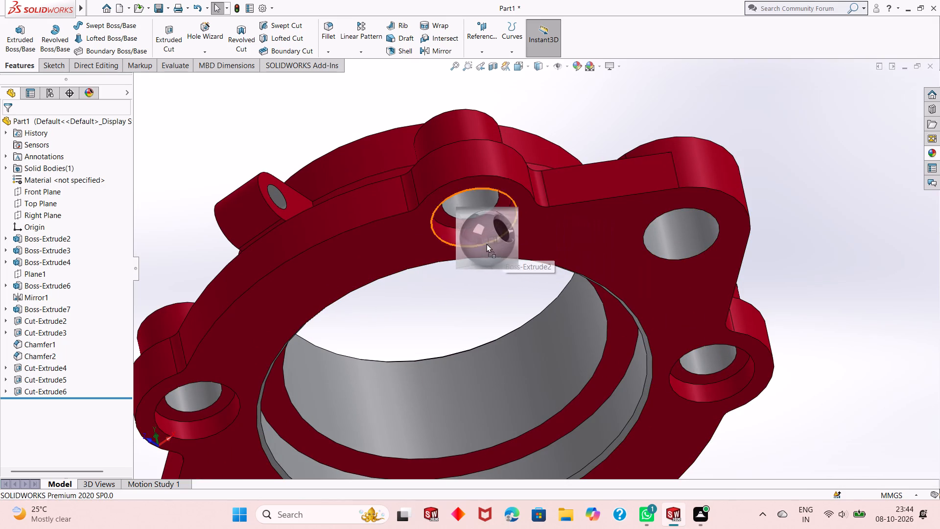
left_click_drag(486, 243, 469, 242)
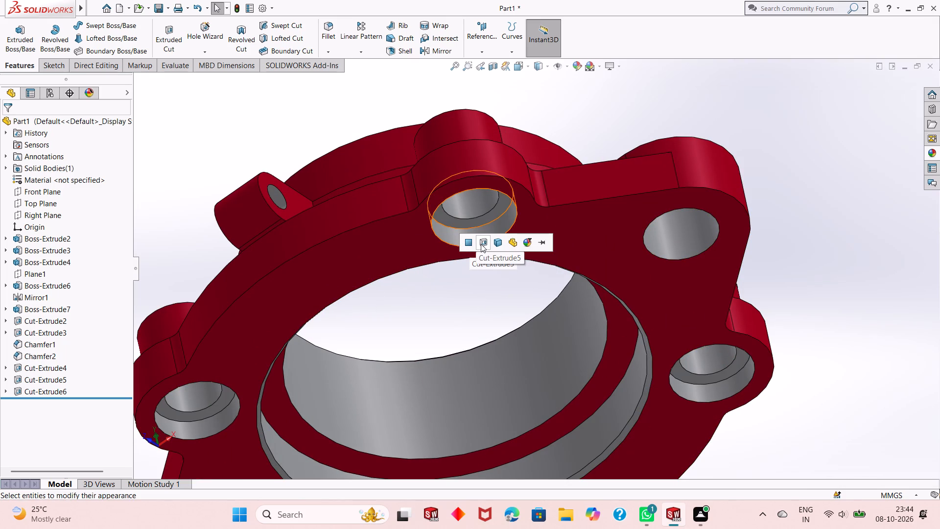
left_click(470, 244)
Apply the polished aluminum appearance to the cylindrical wall of a second counterbore, across the pointed corner from the first.
scroll(479, 257, "up", 2)
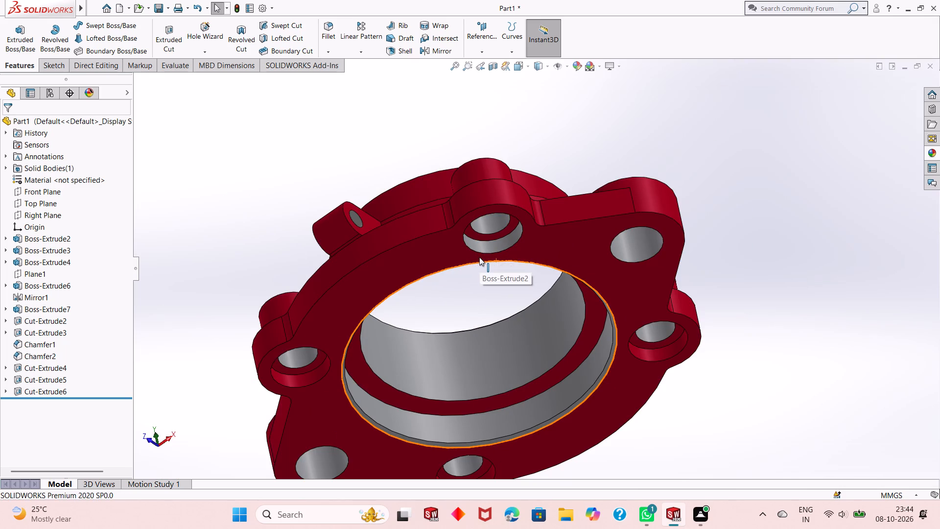
scroll(699, 403, "down", 5)
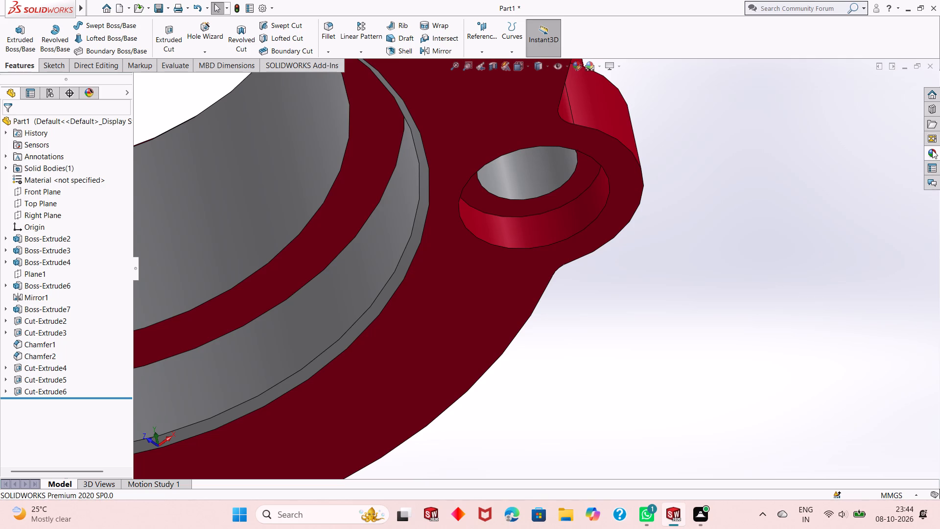
left_click(932, 150)
left_click_drag(787, 332, 586, 200)
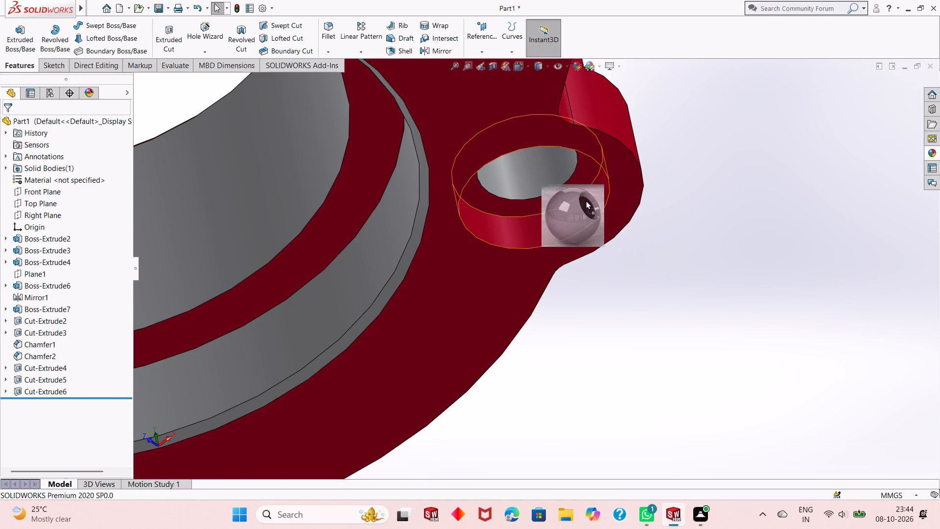
left_click_drag(586, 200, 581, 200)
left_click(581, 200)
Apply the polished aluminum appearance to the cylindrical wall of a third counterbore, beside the opposite pointed corner of the flange underside.
scroll(591, 232, "up", 4)
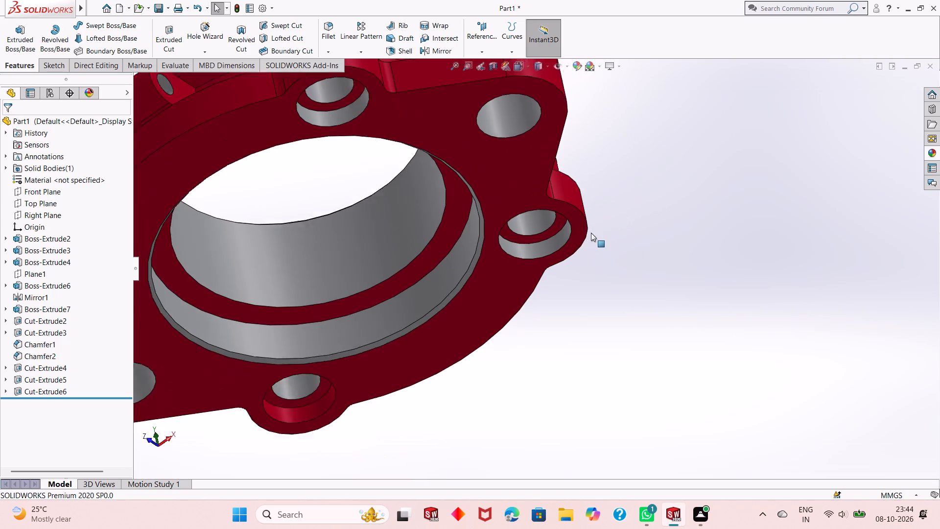
scroll(591, 233, "up", 1)
scroll(236, 414, "down", 3)
scroll(370, 397, "down", 2)
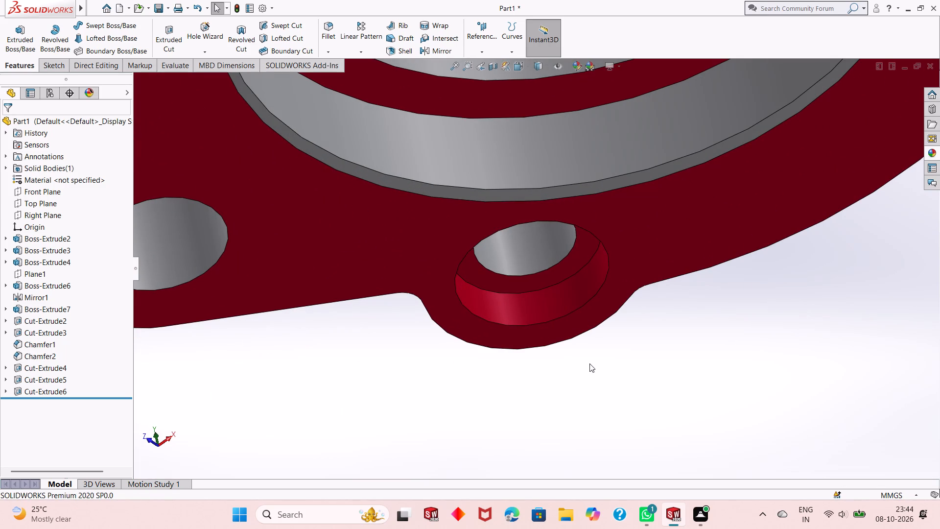
left_click(929, 159)
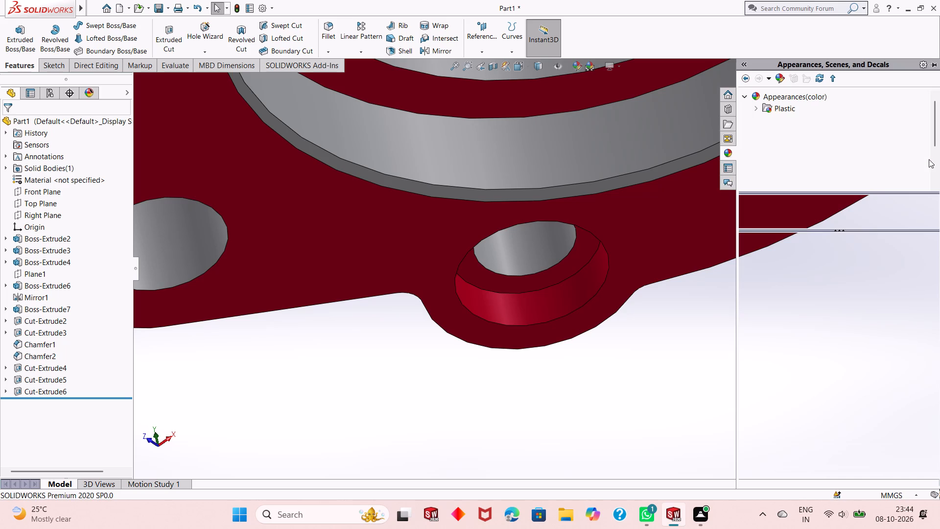
left_click_drag(786, 352, 580, 299)
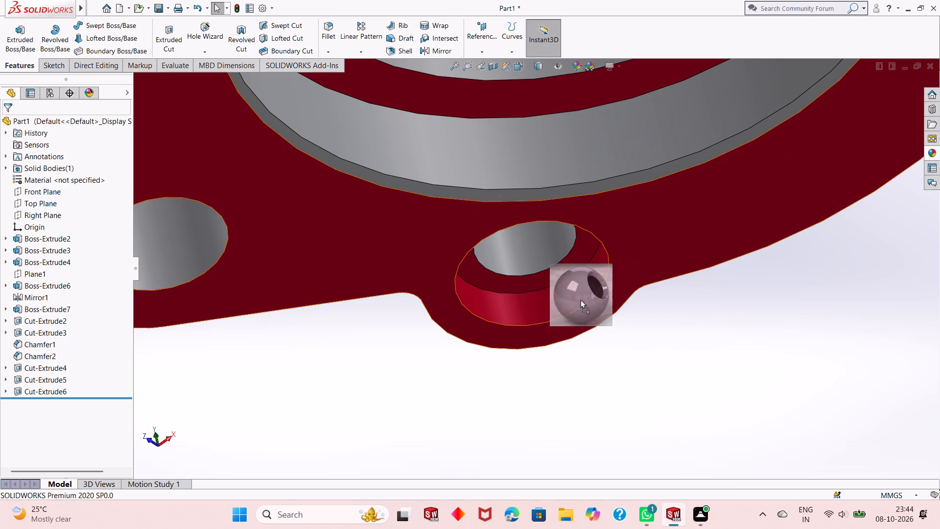
left_click_drag(580, 299, 551, 309)
left_click(551, 309)
Apply the polished aluminum appearance to only the cylindrical wall of the last red counterbore, across that pointed corner from the third.
scroll(543, 342, "up", 2)
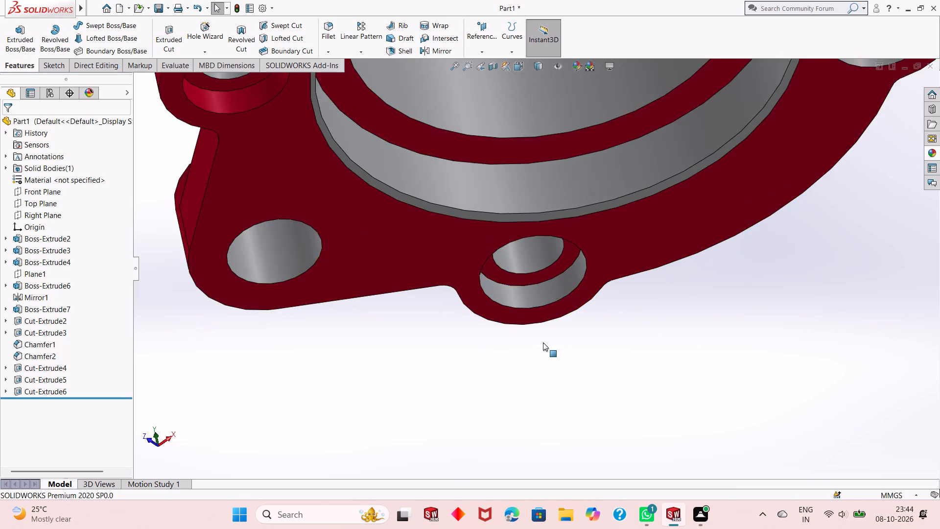
scroll(543, 342, "up", 4)
scroll(399, 138, "down", 4)
scroll(415, 208, "down", 1)
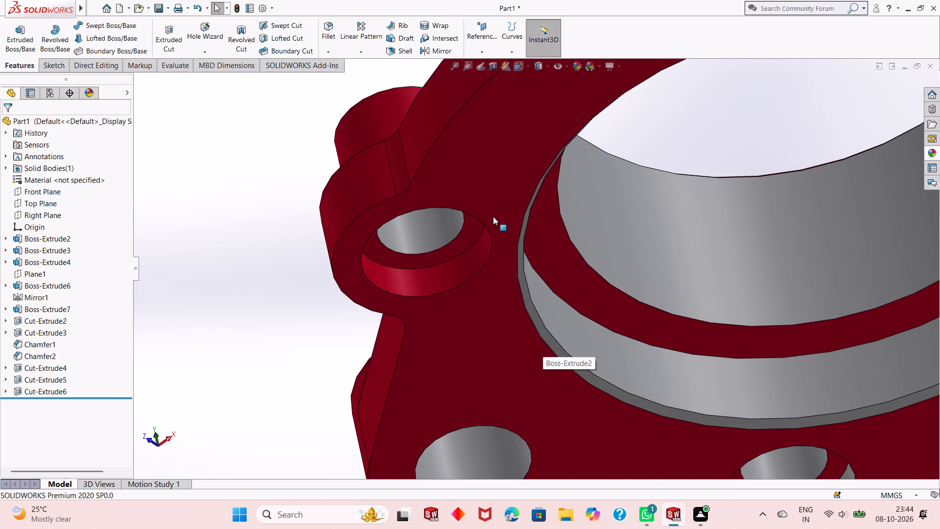
left_click(935, 151)
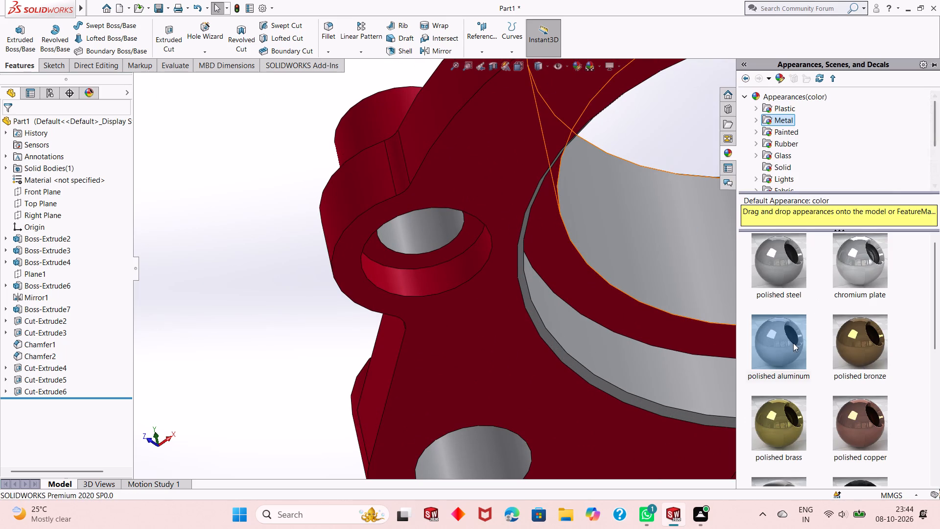
left_click_drag(788, 343, 450, 279)
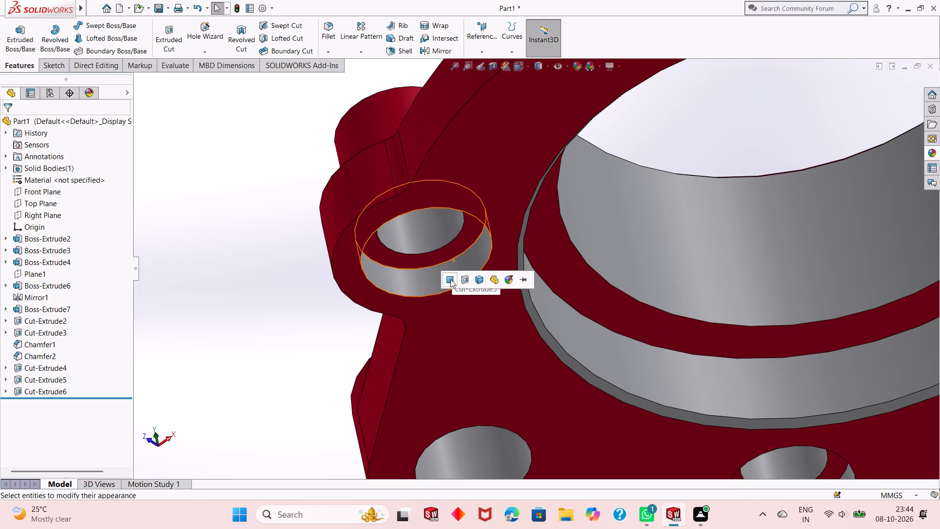
left_click(450, 280)
Examine the colored part from the underside, sides and top to check the red and polished aluminum faces.
scroll(450, 261, "up", 3)
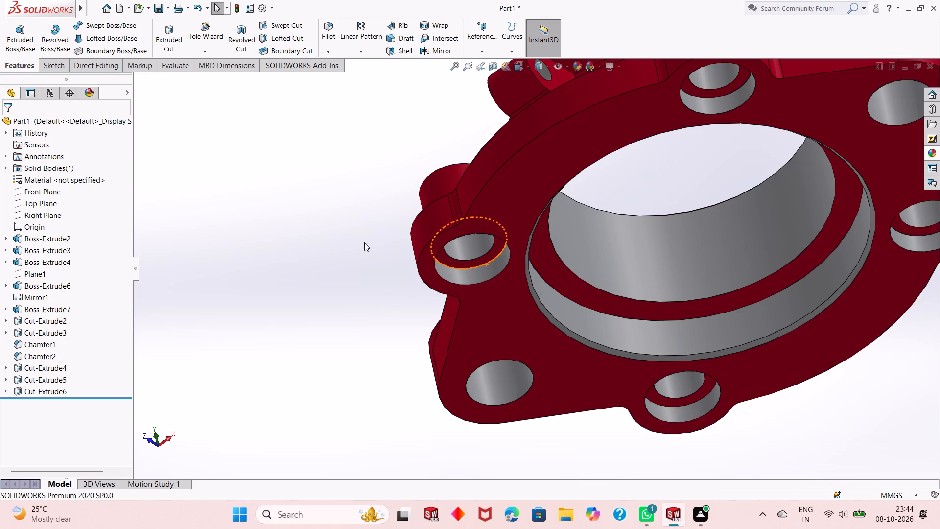
scroll(475, 281, "up", 2)
middle_click_drag(439, 236, 441, 276)
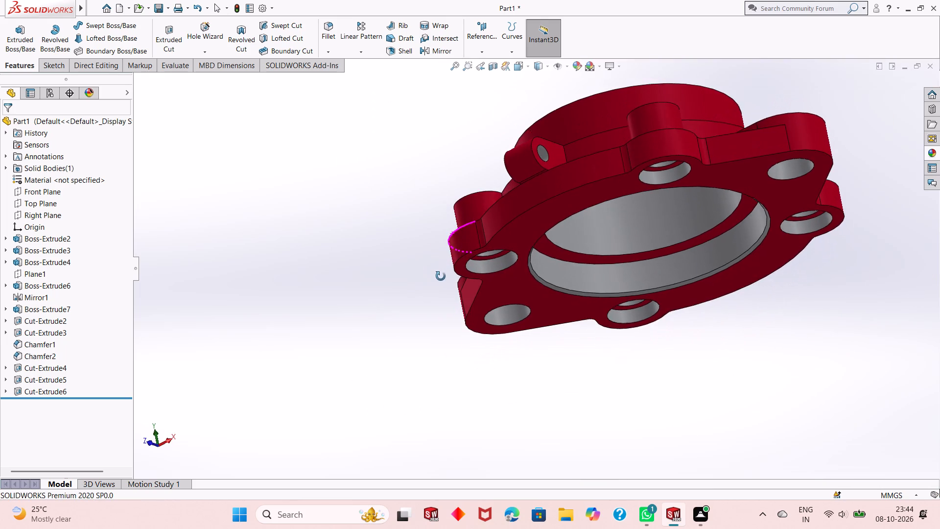
middle_click_drag(441, 276, 420, 235)
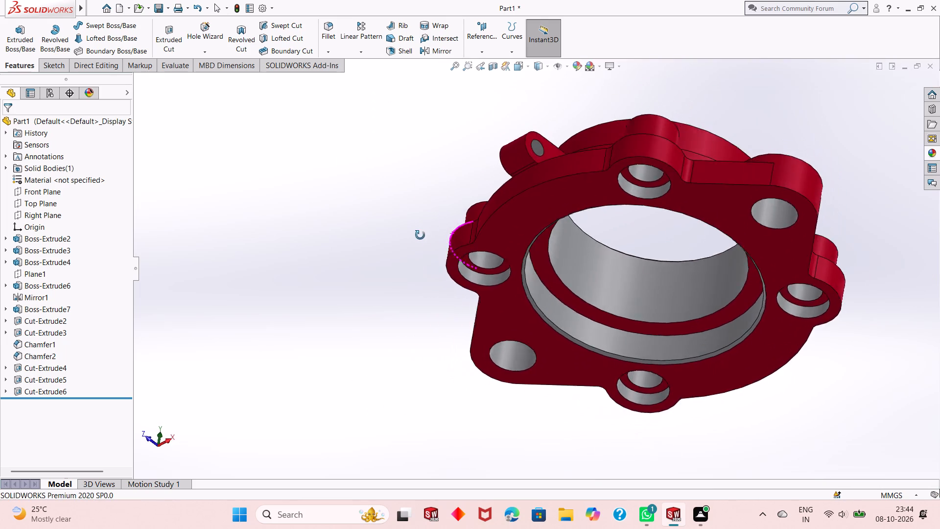
middle_click_drag(420, 235, 397, 327)
scroll(469, 266, "up", 2)
middle_click_drag(699, 232, 635, 293)
scroll(590, 281, "up", 2)
scroll(730, 257, "down", 3)
middle_click_drag(615, 302, 625, 336)
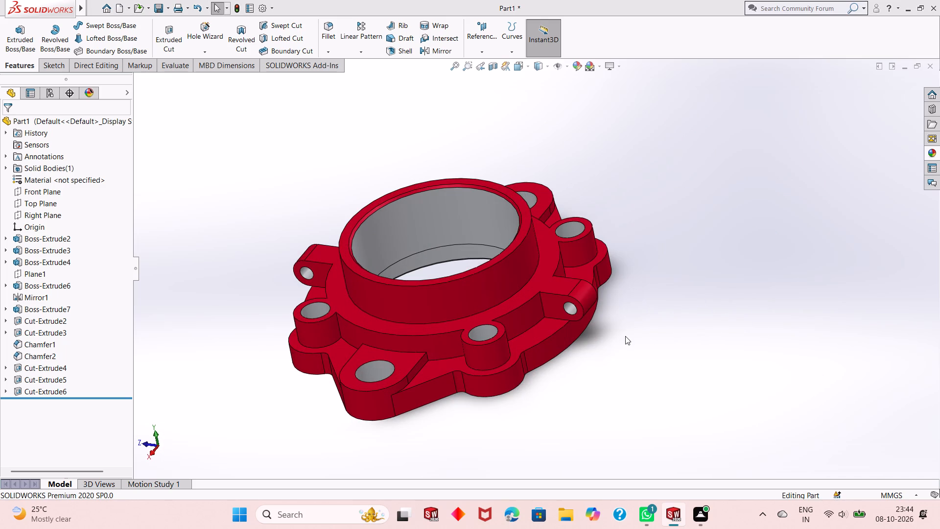
middle_click_drag(625, 336, 624, 336)
middle_click_drag(430, 337, 516, 125)
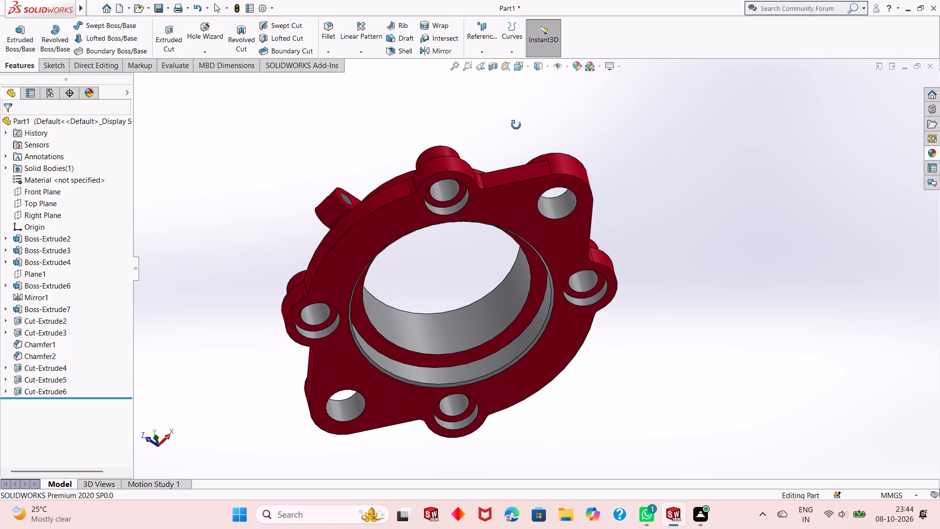
middle_click_drag(516, 125, 527, 131)
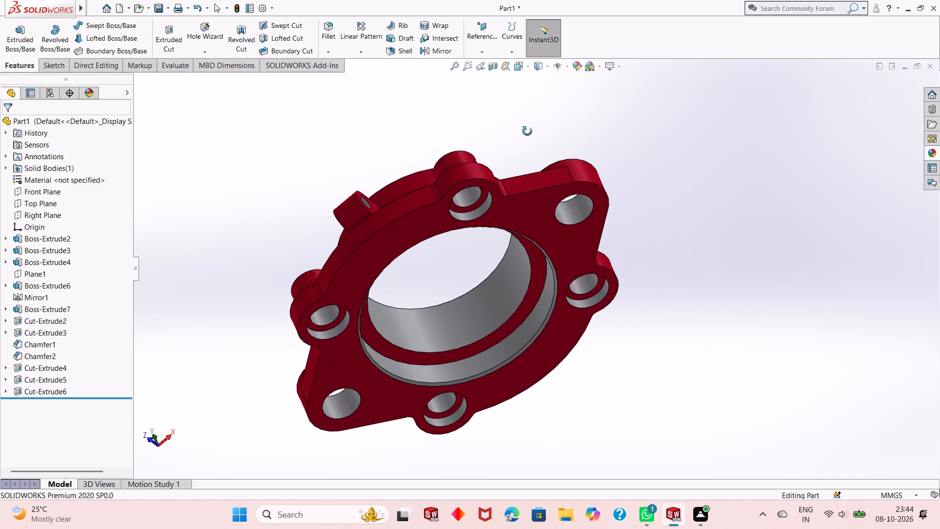
middle_click_drag(527, 131, 547, 268)
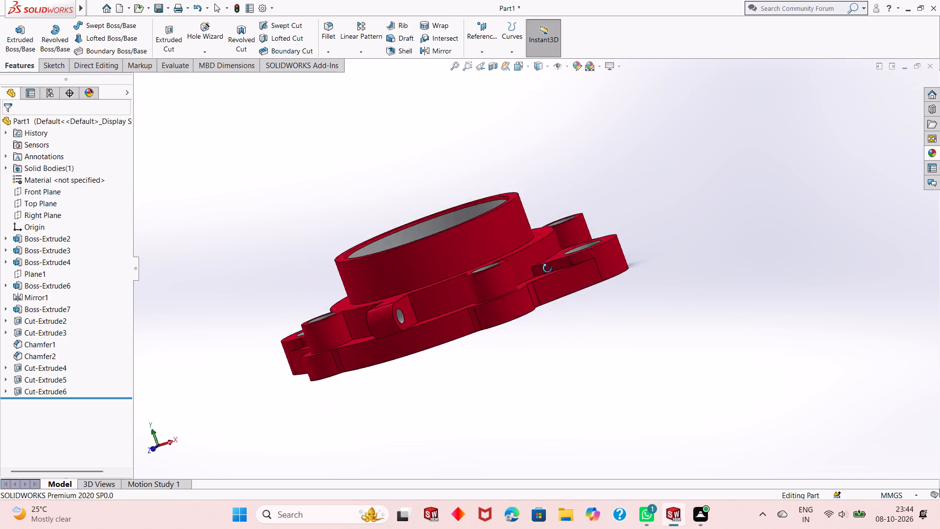
middle_click_drag(547, 268, 598, 352)
scroll(484, 353, "up", 2)
scroll(433, 340, "down", 2)
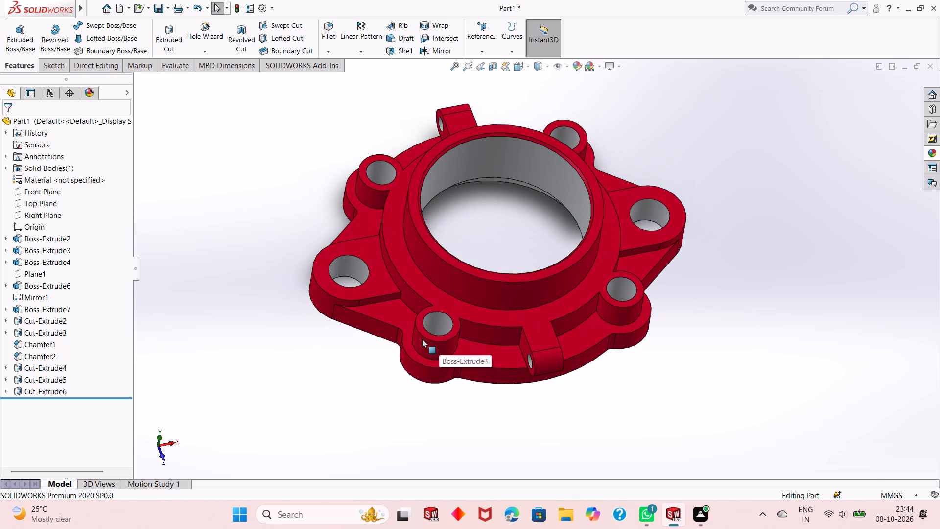
middle_click_drag(541, 314, 580, 208)
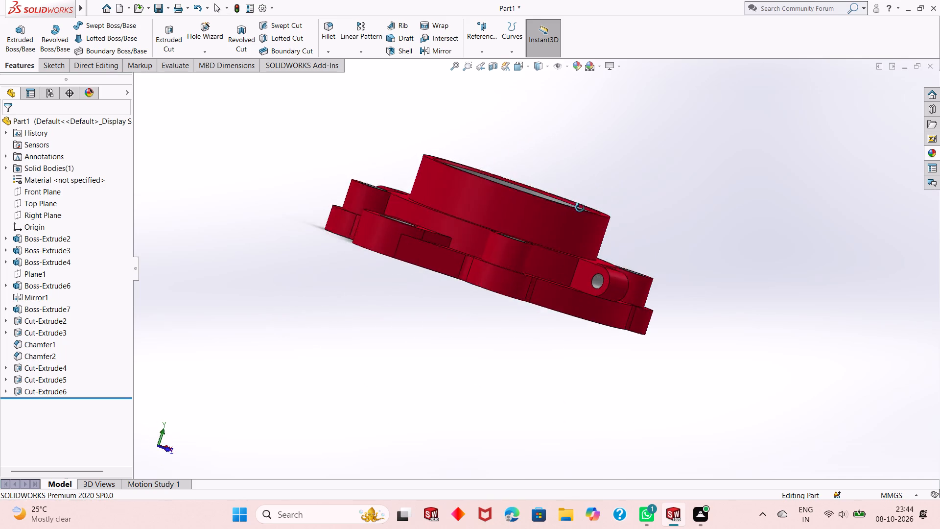
middle_click_drag(580, 208, 558, 315)
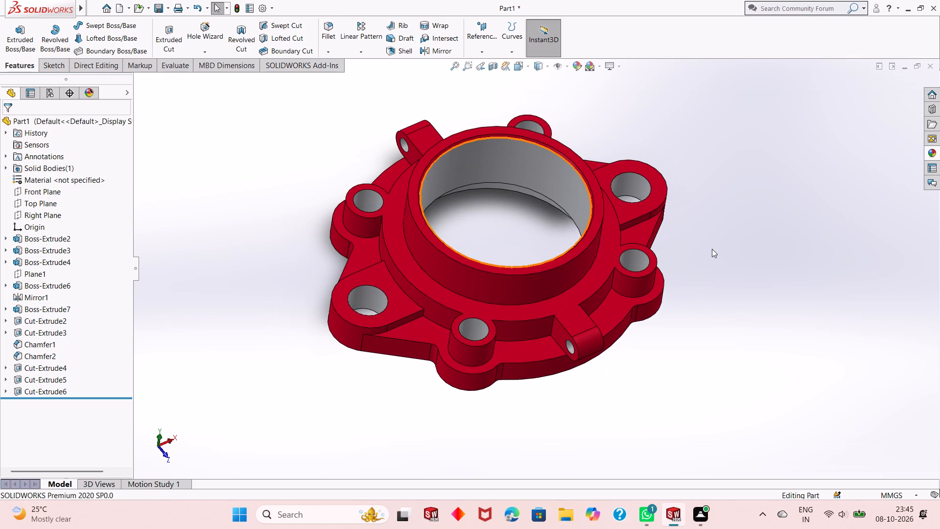
Save the part in the Downloads folder as a SOLIDWORKS Part named Water pump body.
key("ctrl+s")
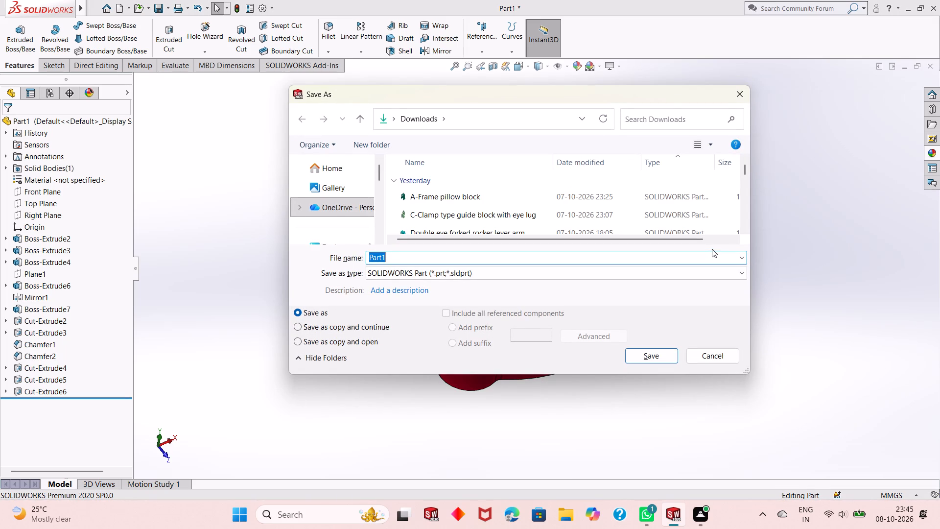
key("BackSpace")
key("BackSpace")
key("BackSpace")
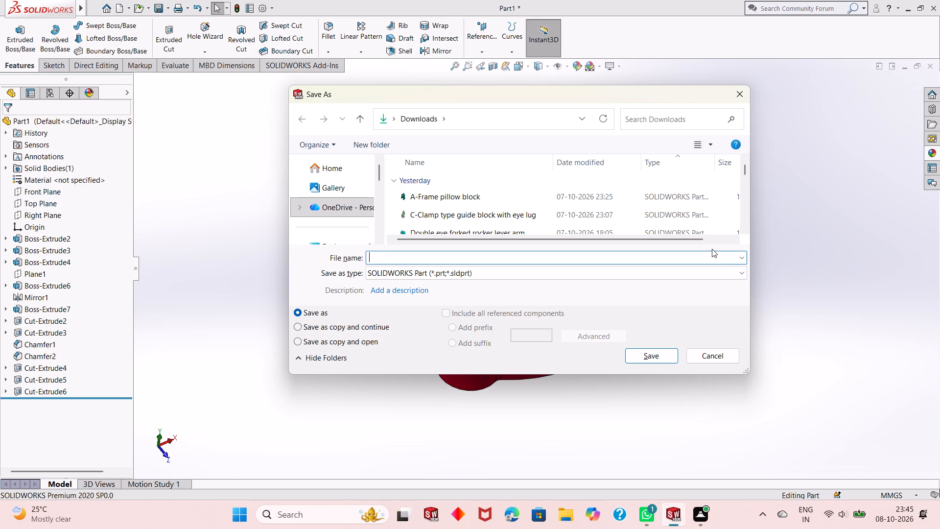
key("BackSpace")
key("j")
key("BackSpace")
key("c")
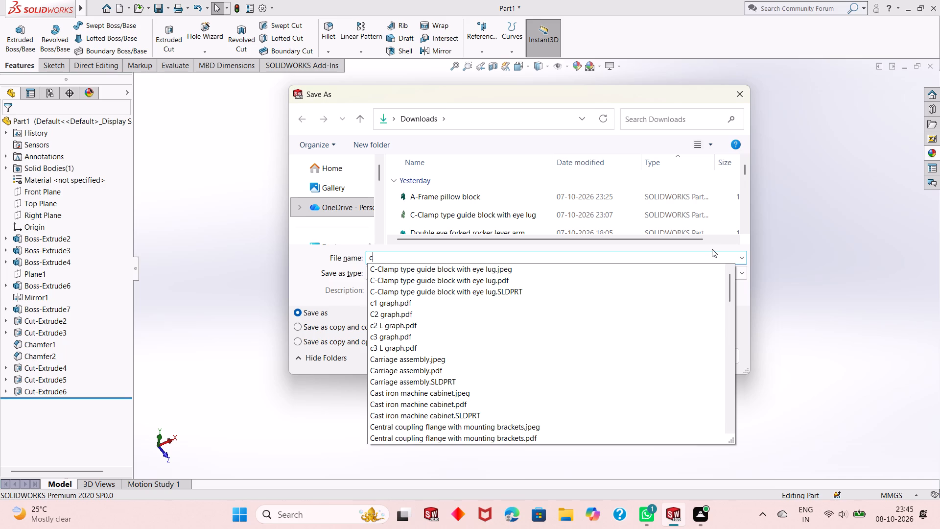
key("BackSpace")
key("BackSpace")
key("shift+w")
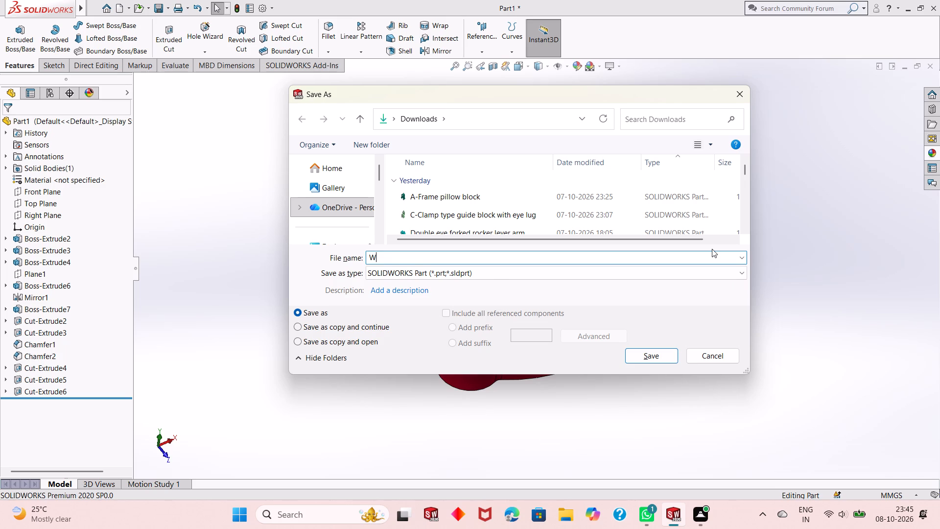
type("ater pimp")
key("space")
key("BackSpace")
key("BackSpace")
key("BackSpace")
key("BackSpace")
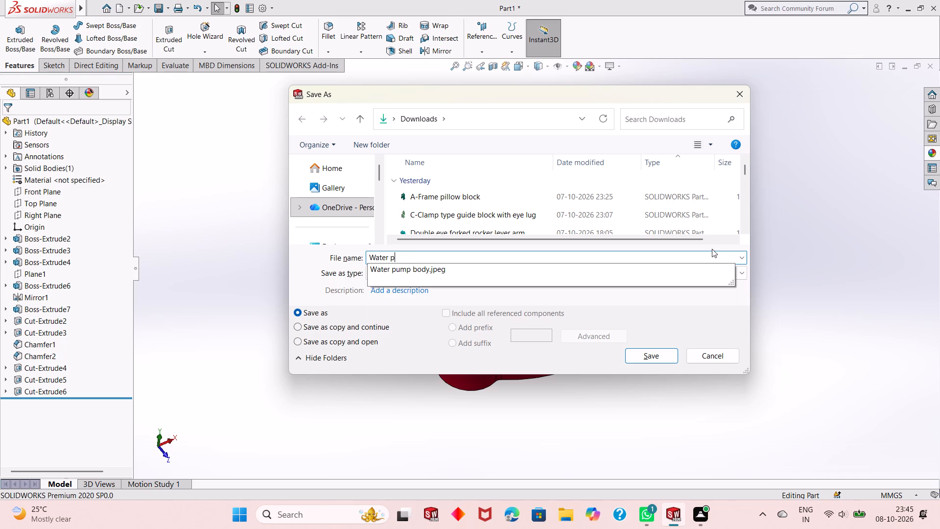
type("ump")
key("space")
type("bodt")
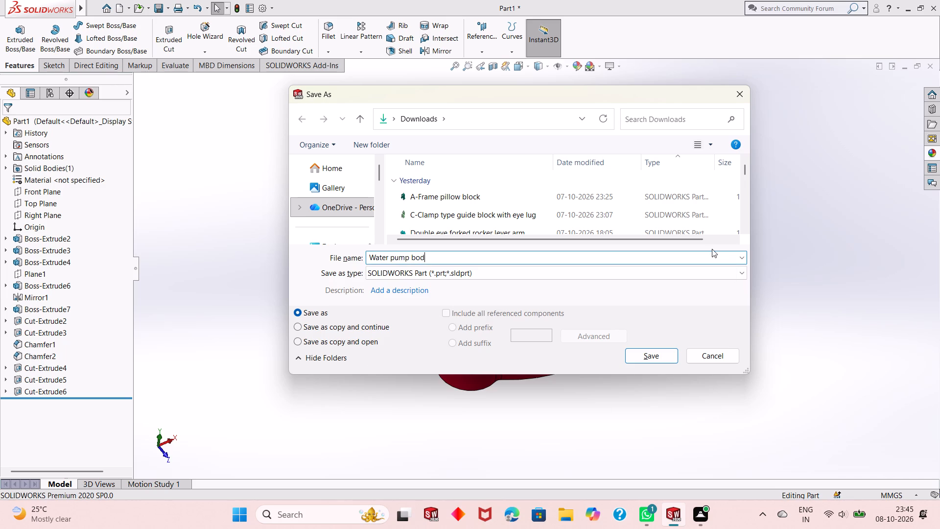
key("BackSpace")
key("y")
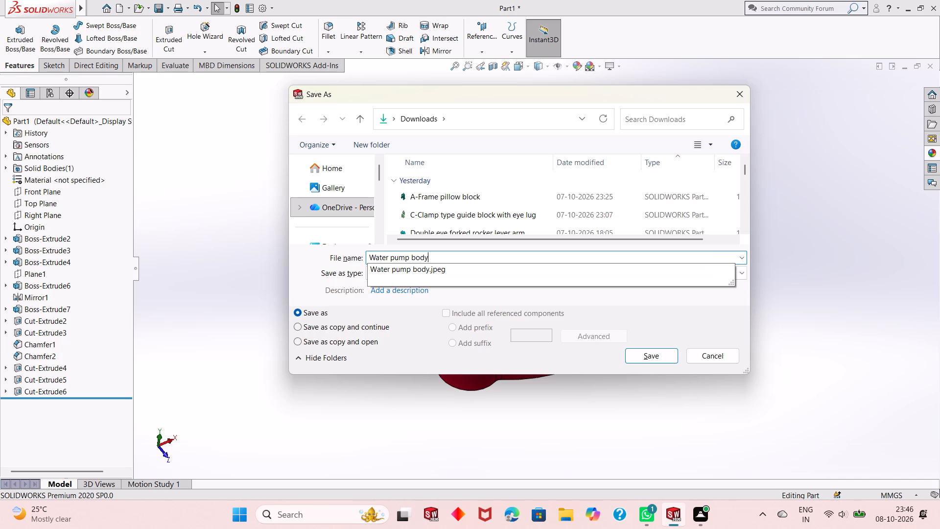
key("Return")
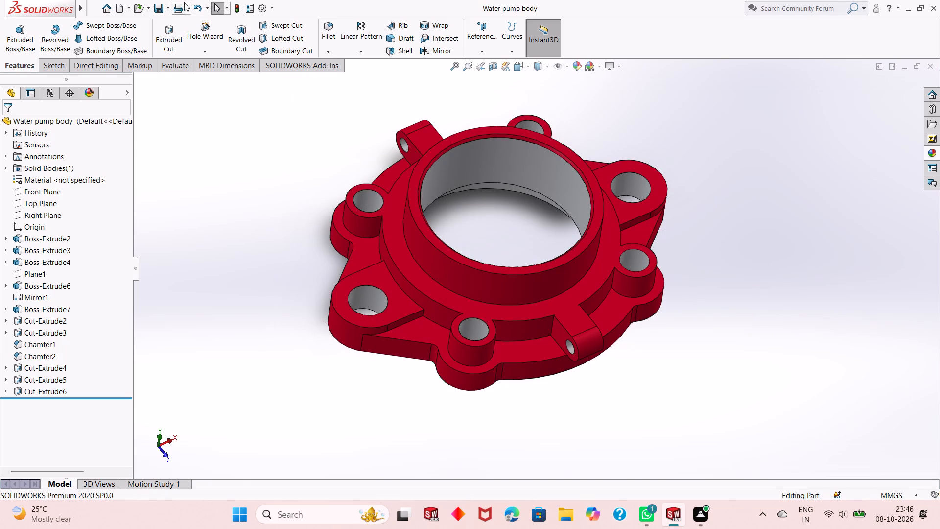
Save a PDF copy of the part in Downloads under the name Water pump body.
left_click(167, 11)
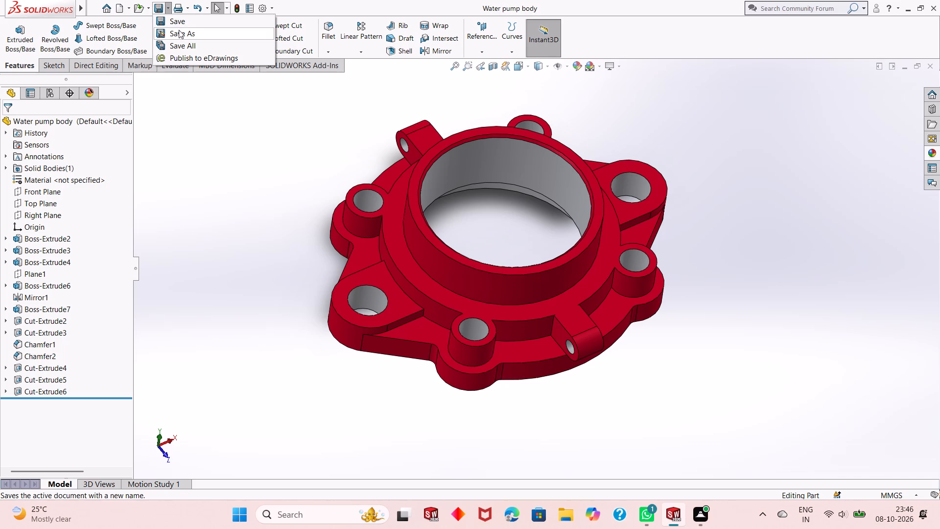
left_click(181, 31)
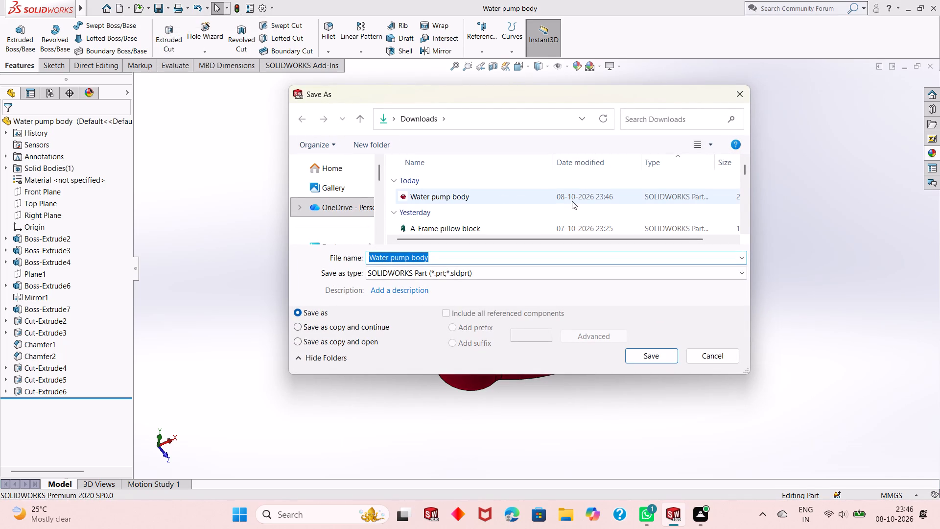
left_click(539, 275)
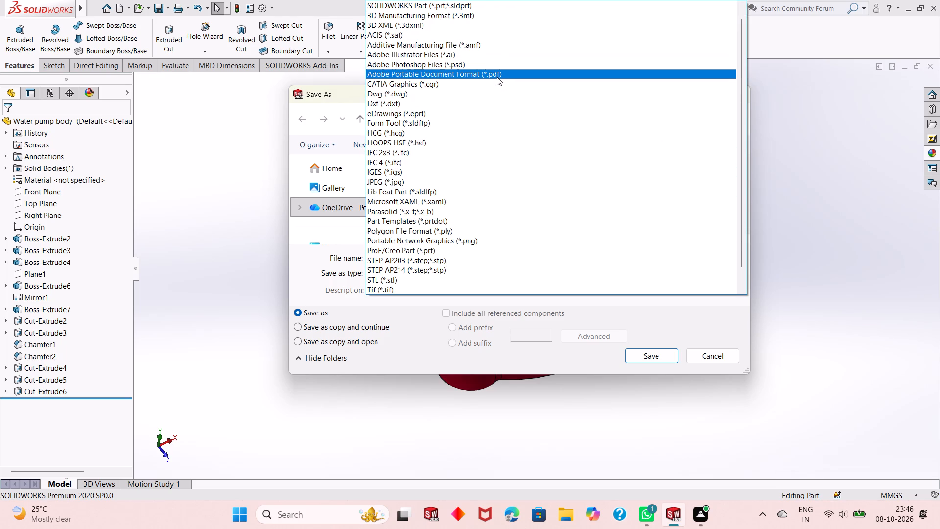
left_click(497, 76)
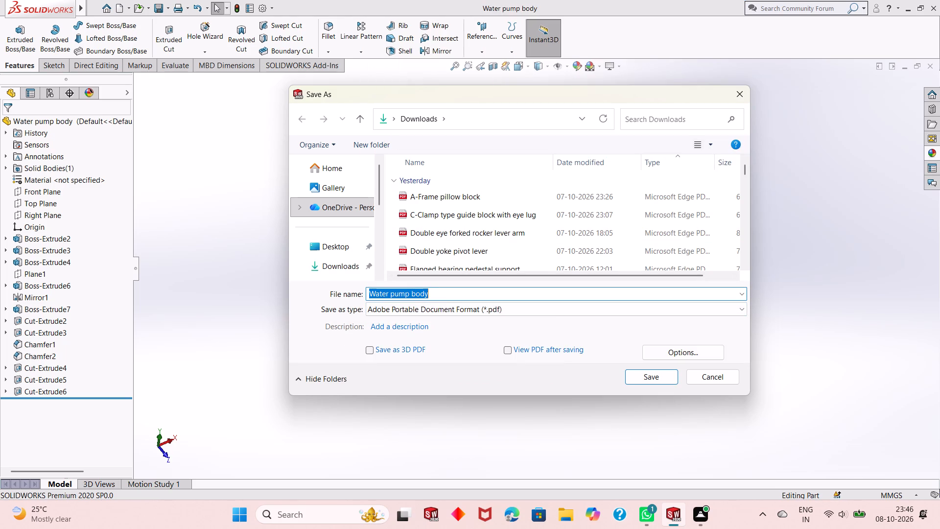
left_click(634, 378)
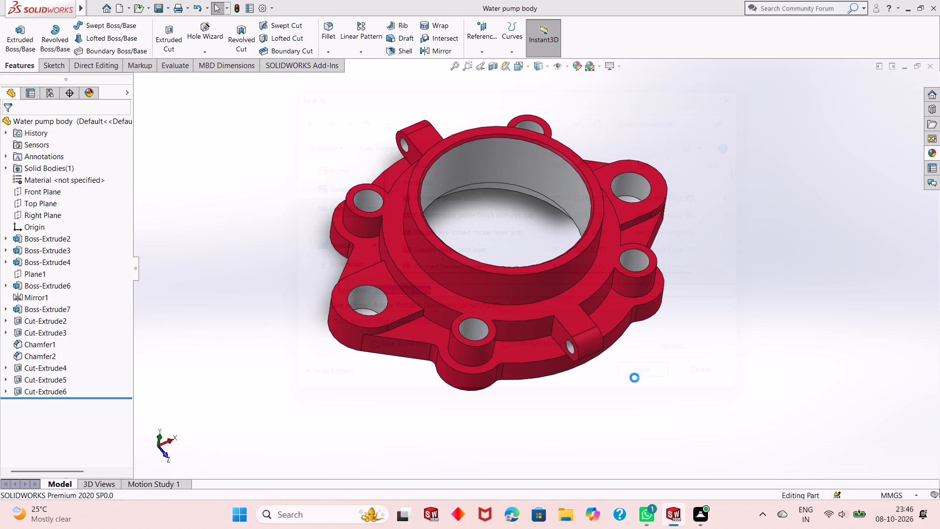